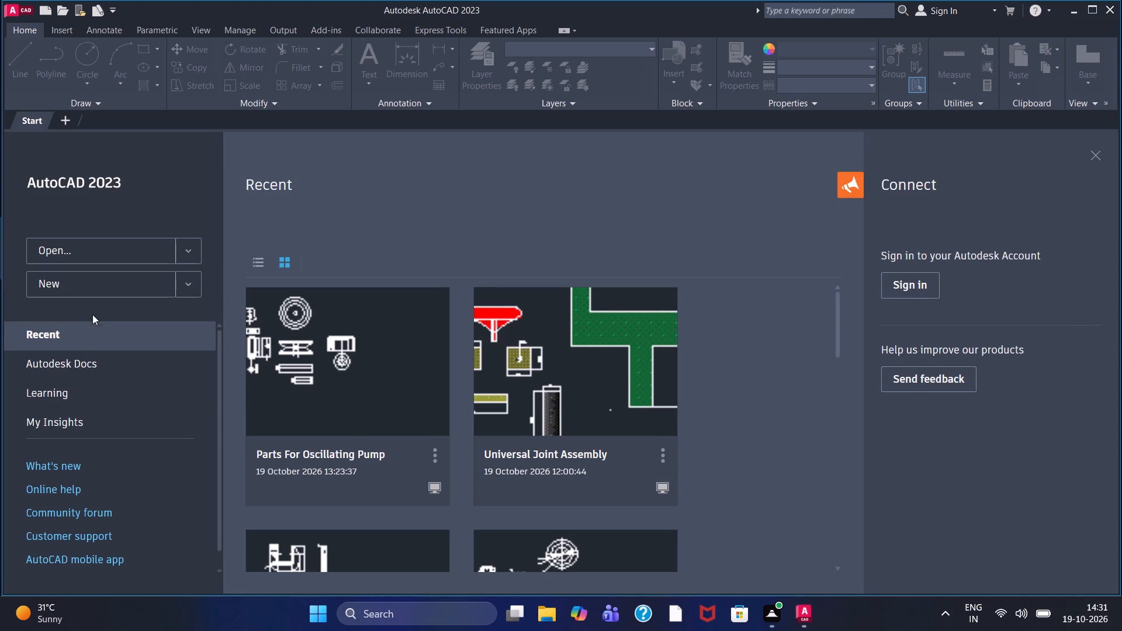
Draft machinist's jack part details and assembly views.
Create a new blank drawing.
click(118, 282)
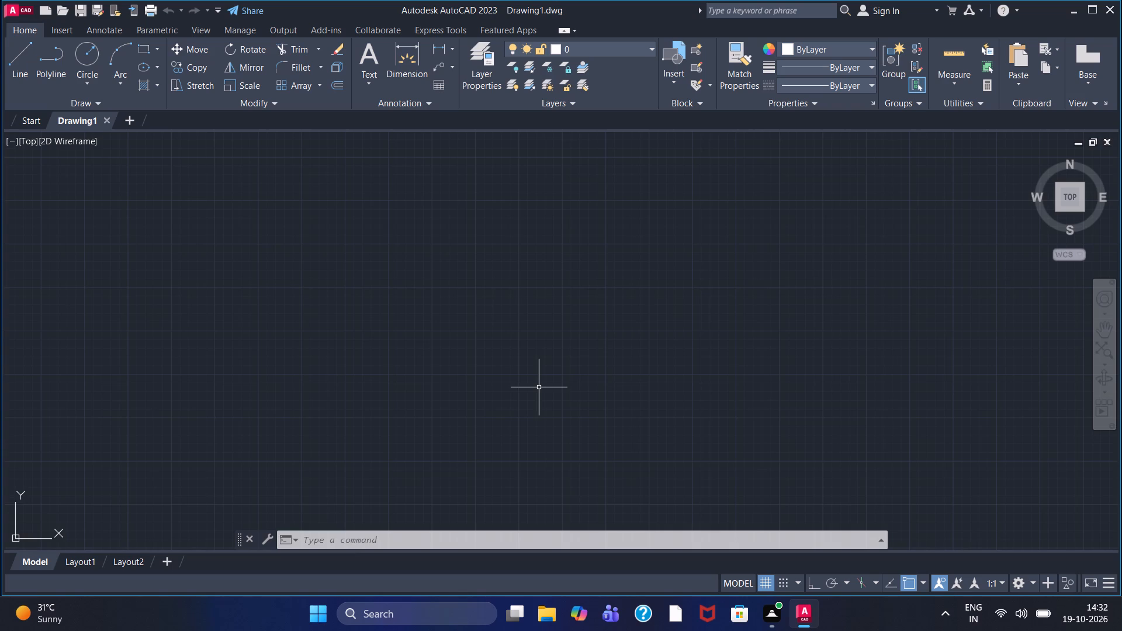
Draw a closed rectangle 132 wide and 58 high from individual lines, with Ortho on.
click(32, 57)
click(154, 224)
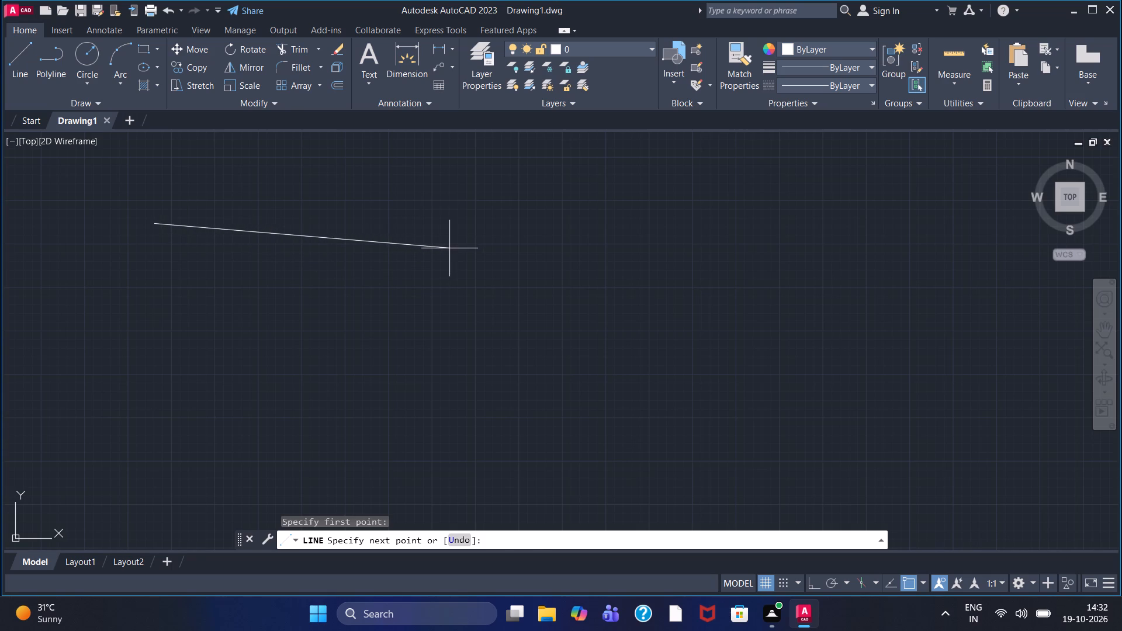
key(F8)
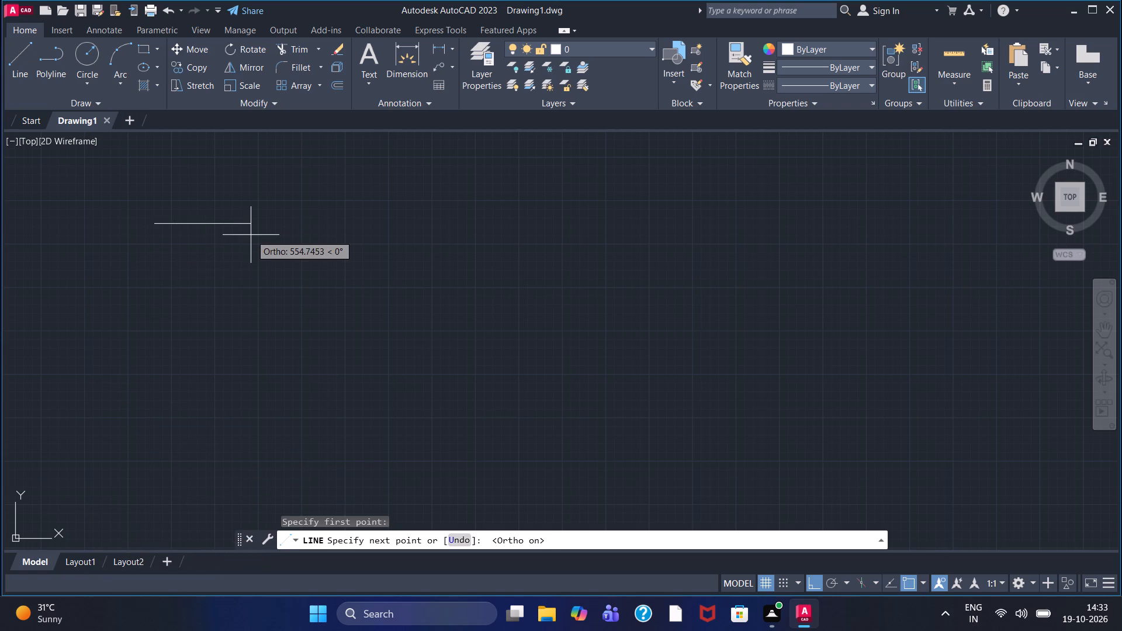
text(132)
key(Return)
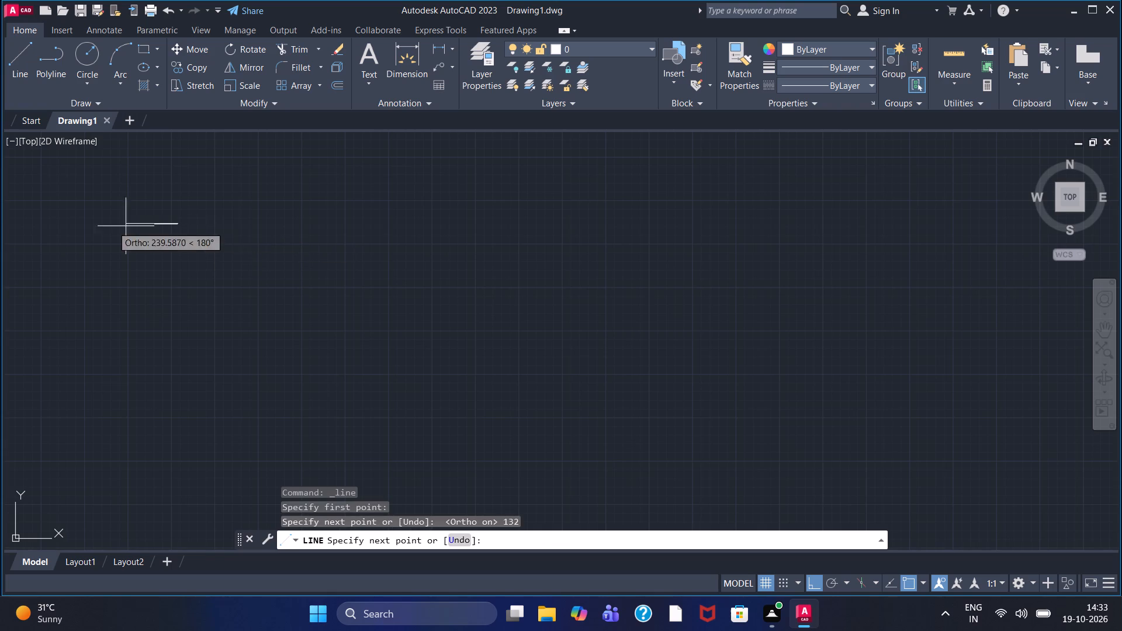
scroll(161, 226, up, 5)
middle_drag(156, 196, 243, 345)
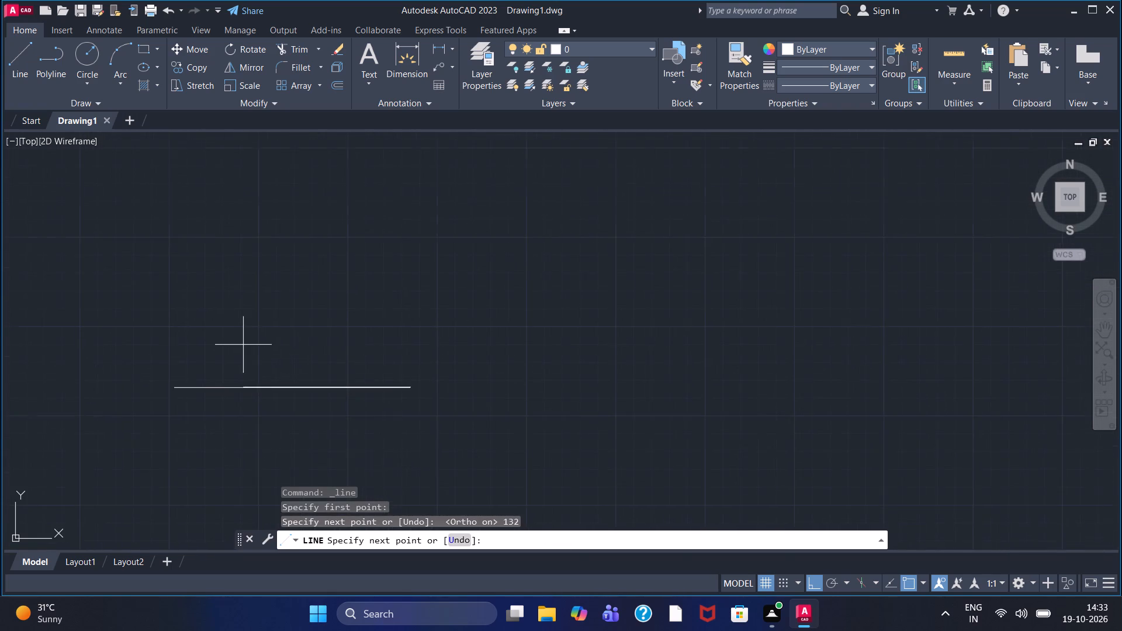
scroll(243, 345, up, 1)
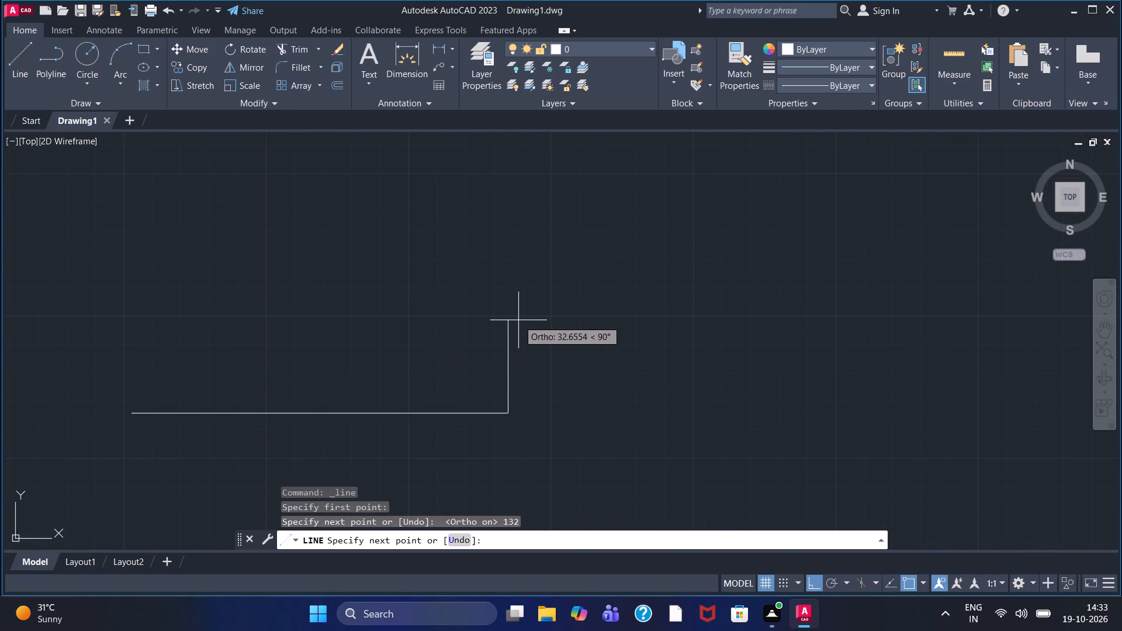
key(5)
key(8)
key(Return)
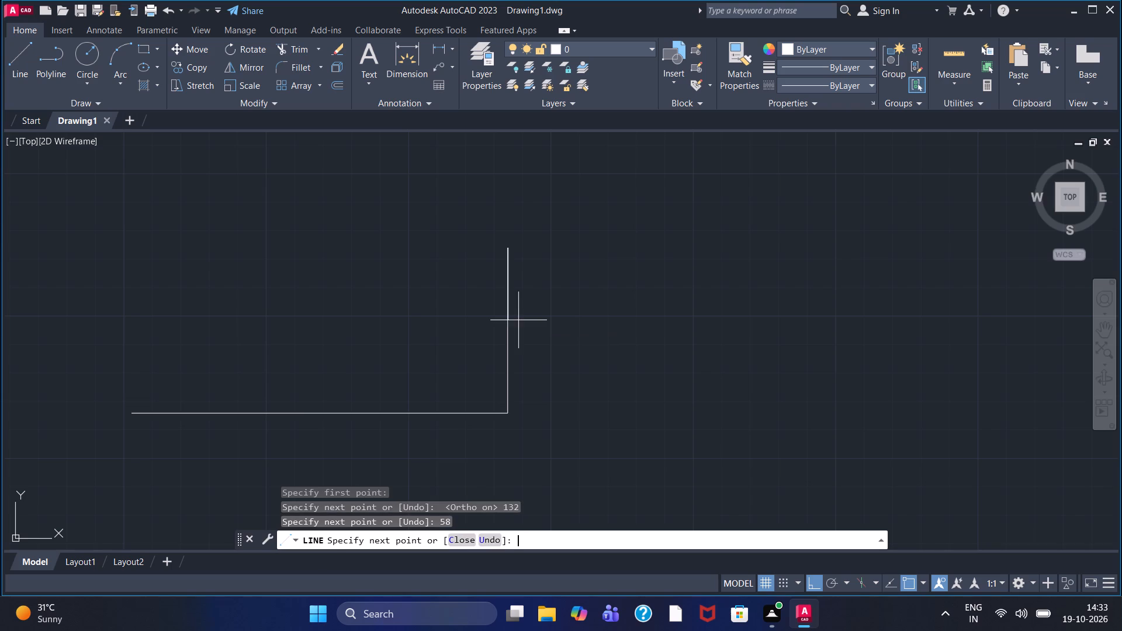
text(132)
key(Return)
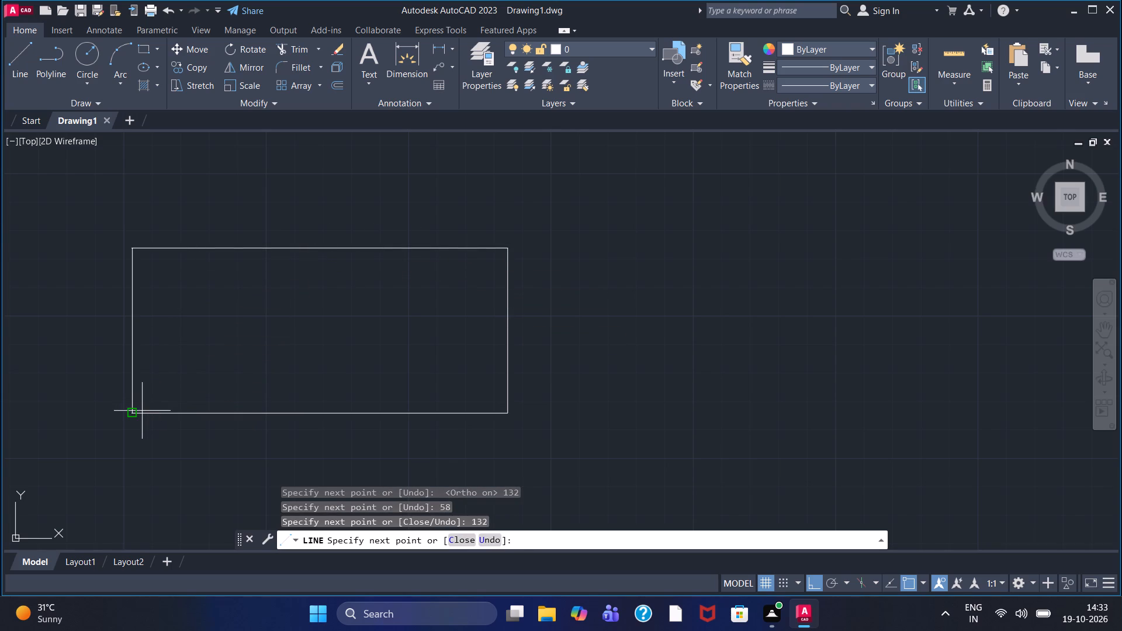
click(142, 411)
right_click(144, 370)
click(164, 379)
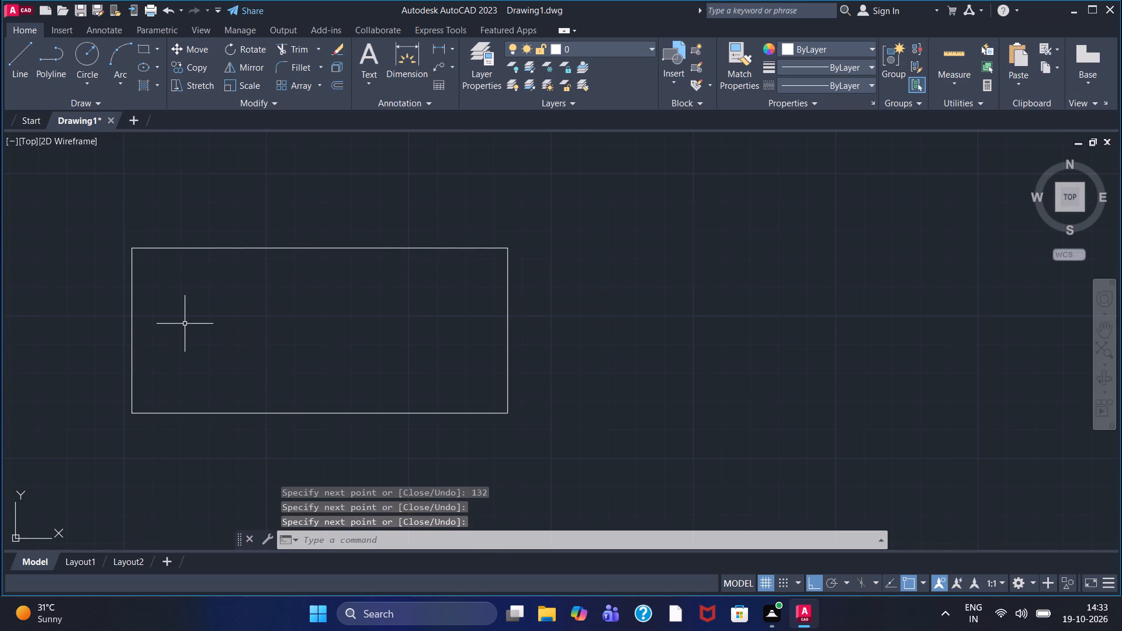
Draw a horizontal centre line joining the midpoints of the rectangle's left and right edges.
click(10, 66)
click(132, 332)
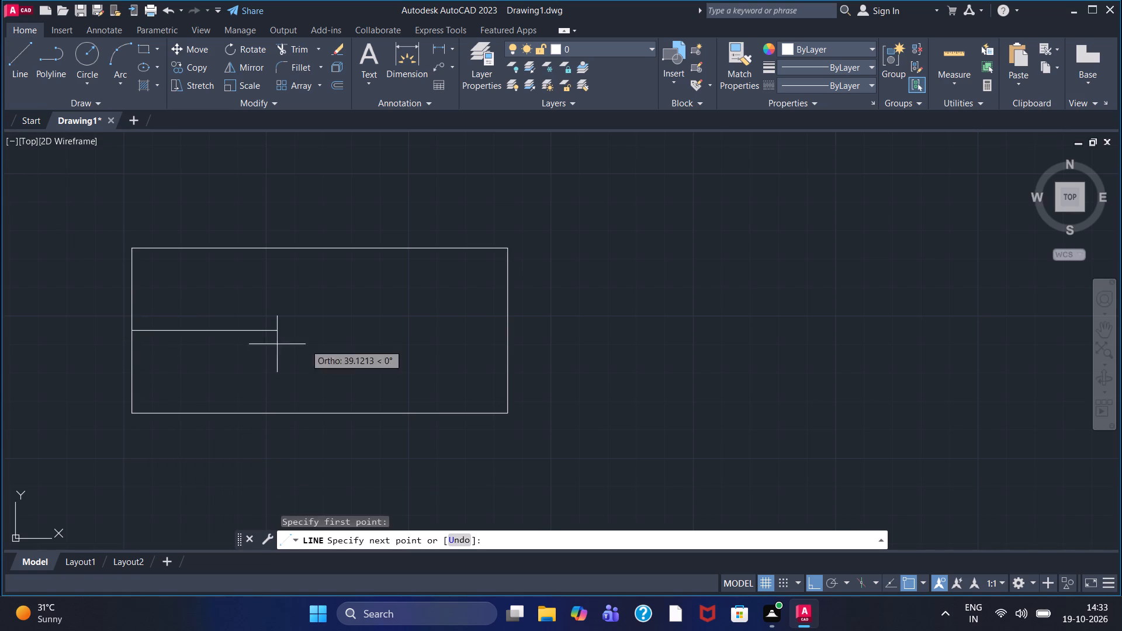
click(505, 331)
right_click(517, 307)
click(535, 310)
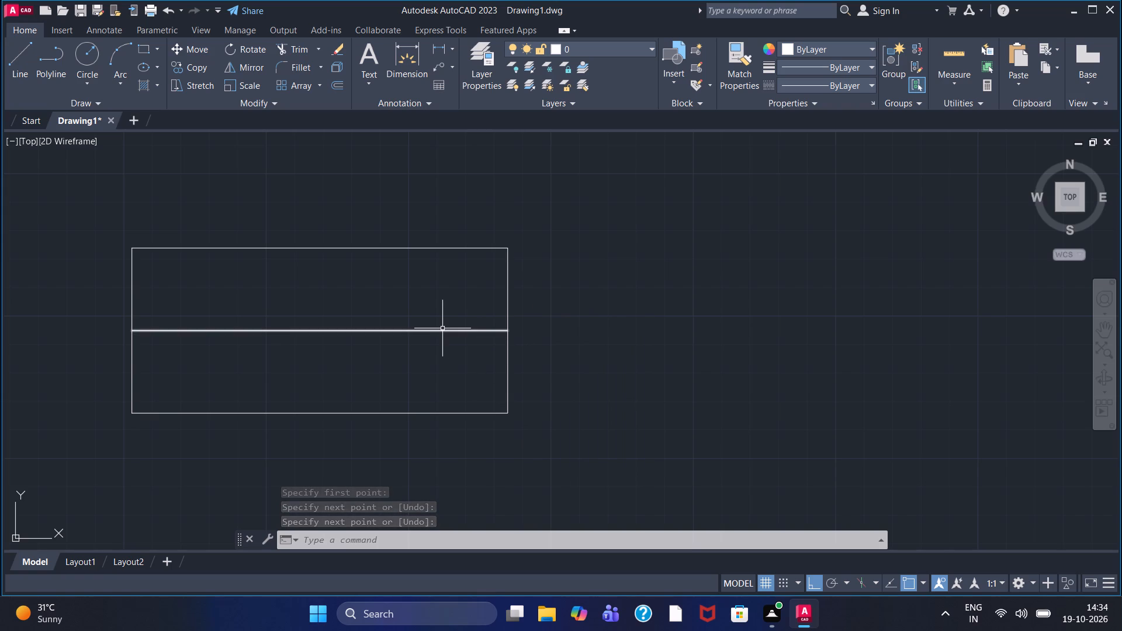
Draw a line 16 along the top edge from the rectangle's upper-left corner, continuing vertically down past the bottom edge.
click(8, 64)
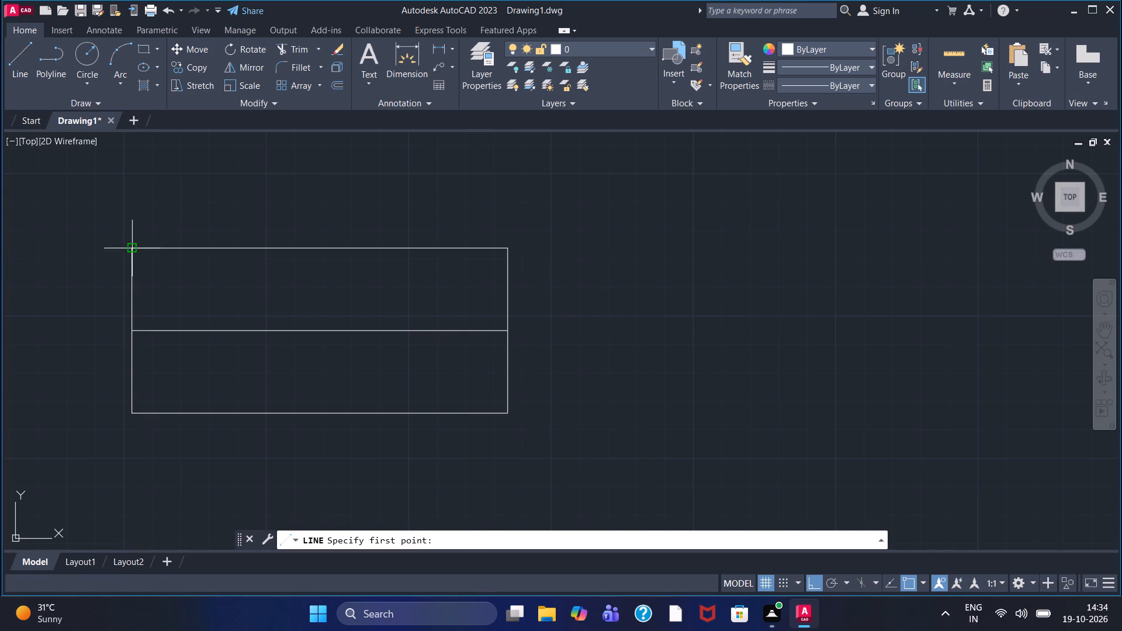
click(133, 249)
text(16)
key(Return)
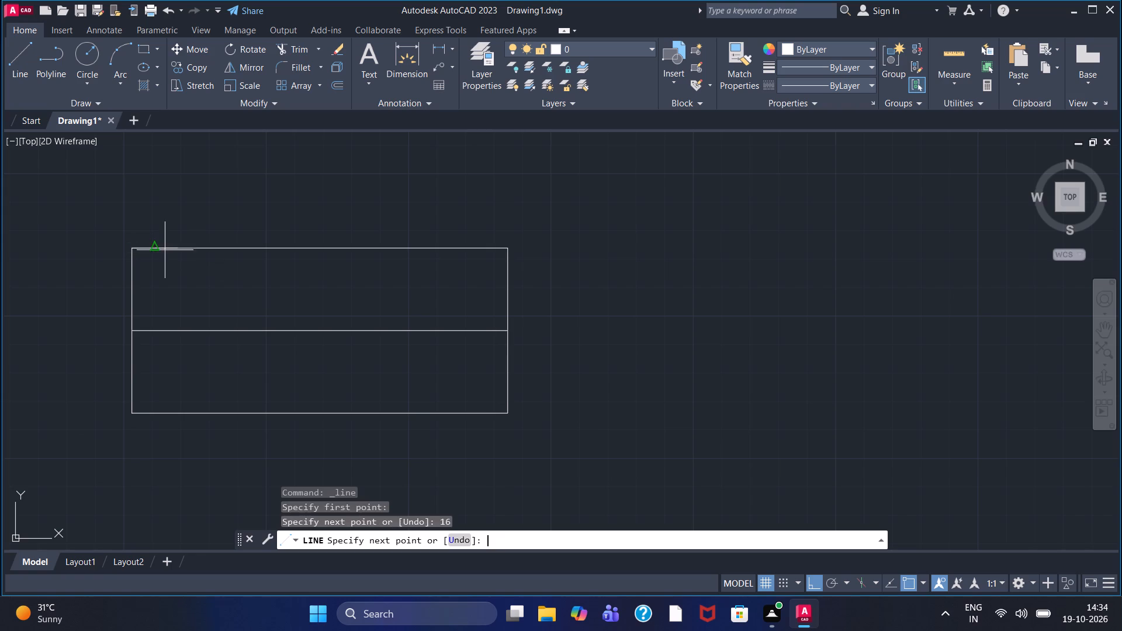
double_click(186, 428)
right_click(186, 428)
click(225, 247)
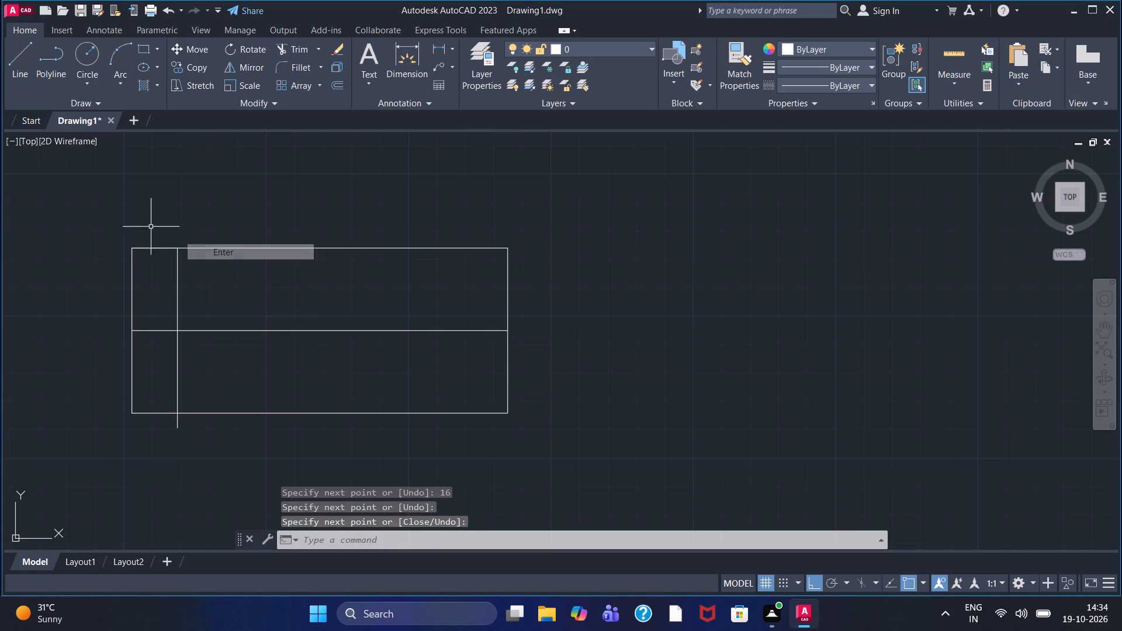
Draw a line 16 inward along the top edge from the upper-right corner, continuing vertically down past the bottom edge.
click(25, 70)
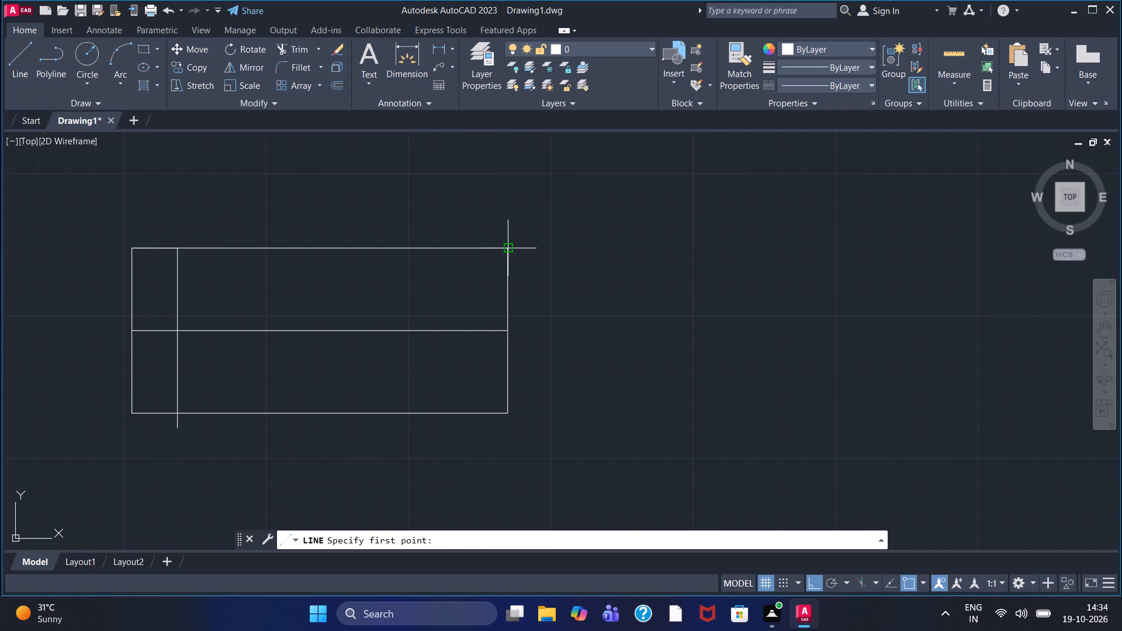
click(505, 251)
text(16)
key(Return)
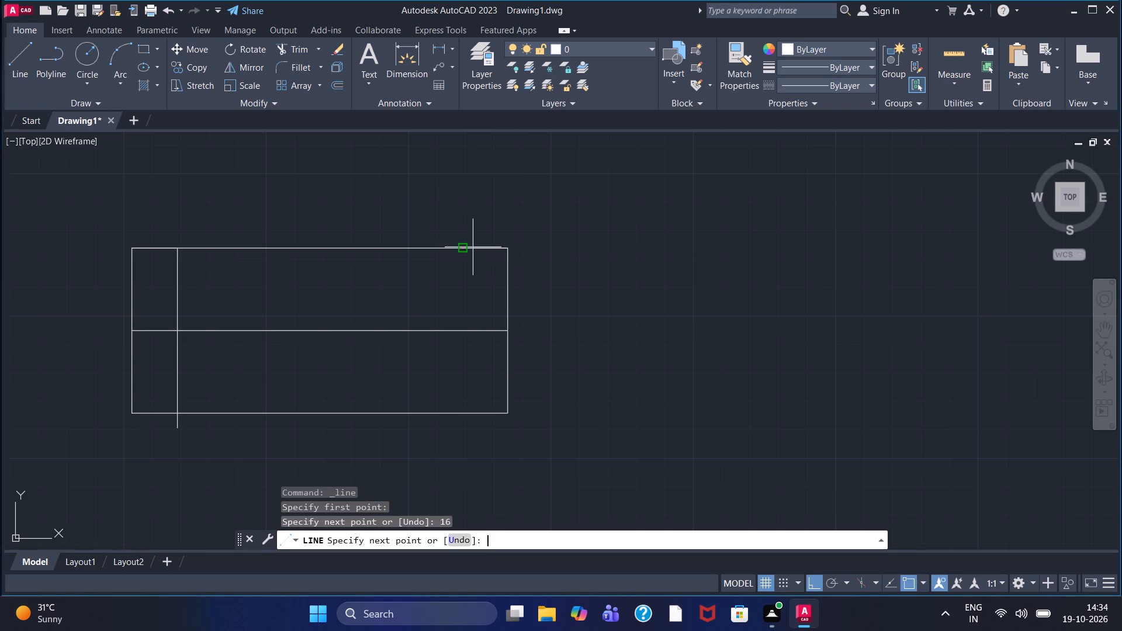
double_click(458, 443)
right_click(458, 443)
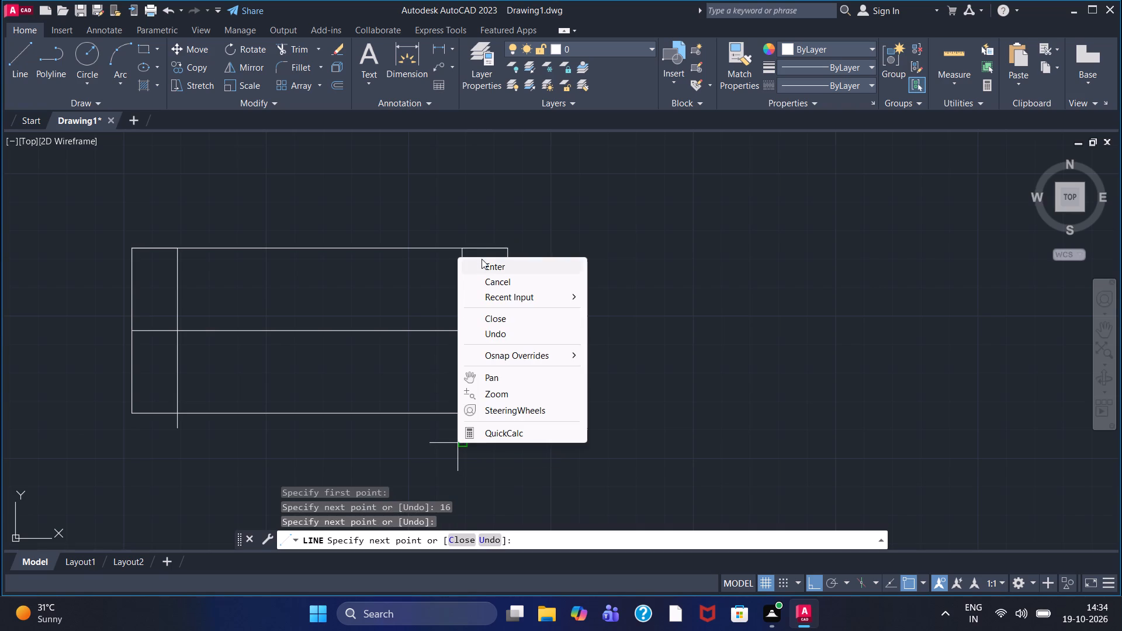
click(482, 259)
scroll(334, 289, up, 1)
scroll(290, 276, down, 1)
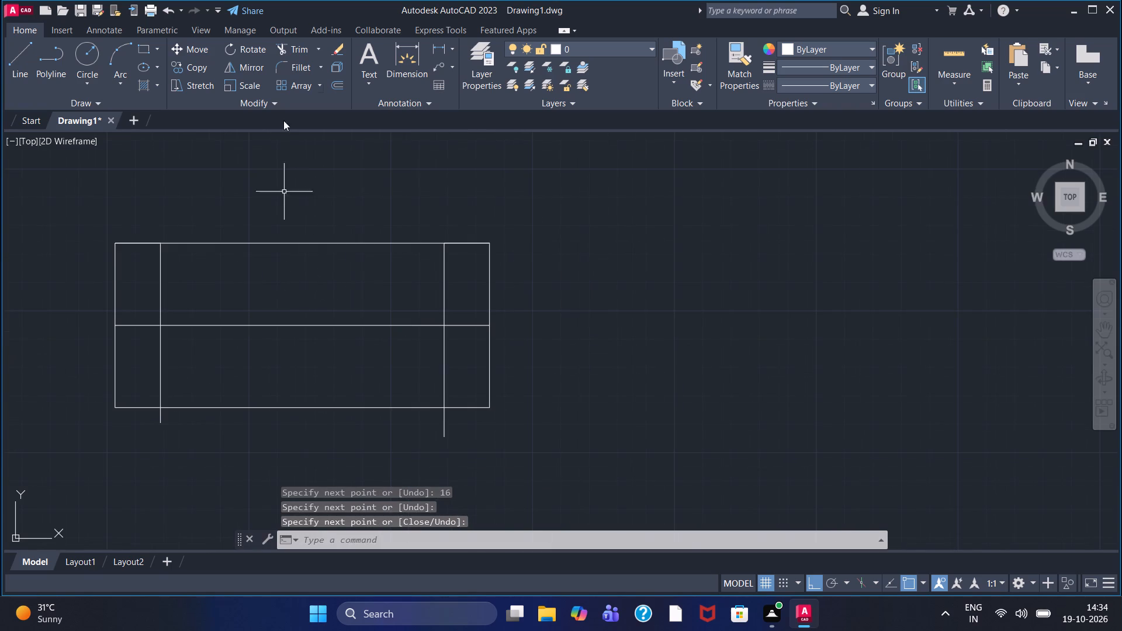
Trim the ends of both vertical lines that extend below the rectangle's bottom edge.
click(299, 54)
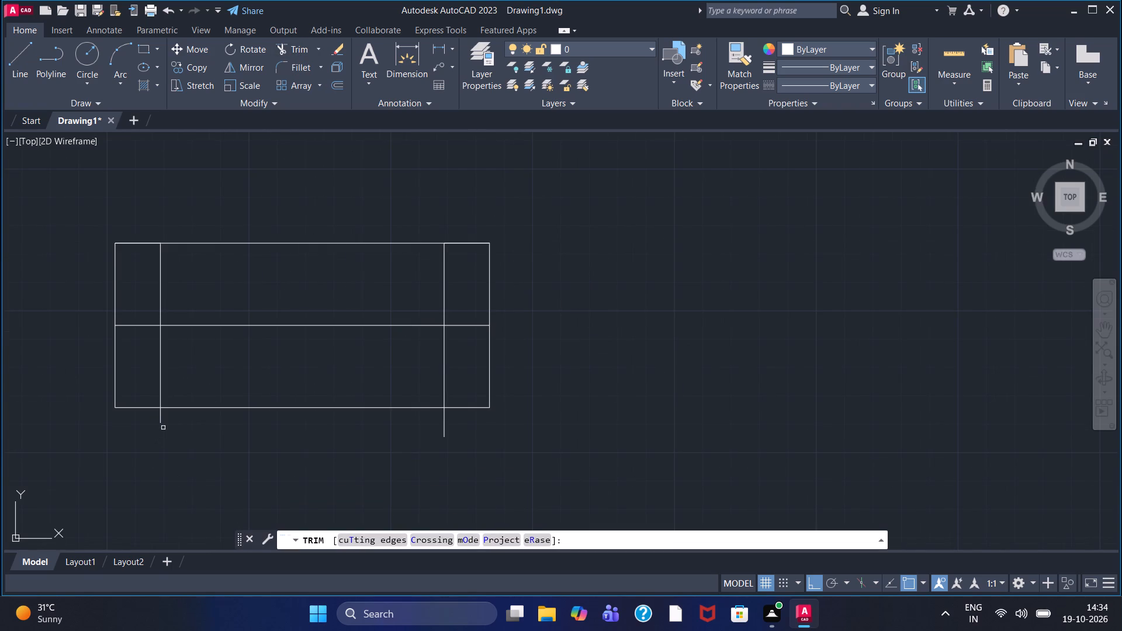
click(157, 418)
click(157, 418)
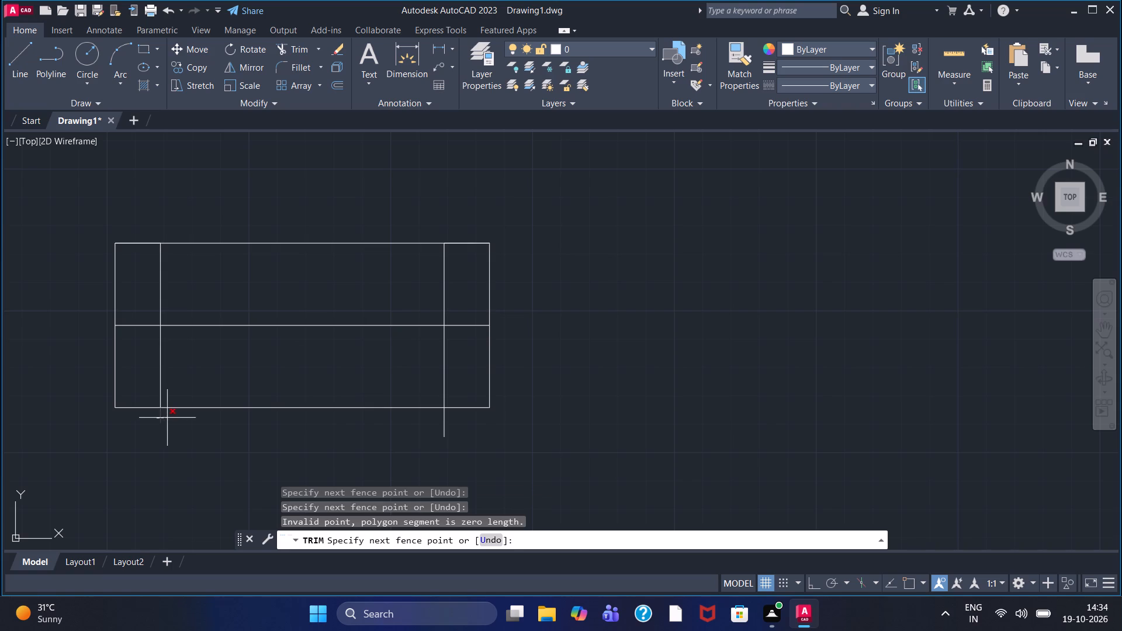
click(167, 418)
click(427, 431)
click(482, 435)
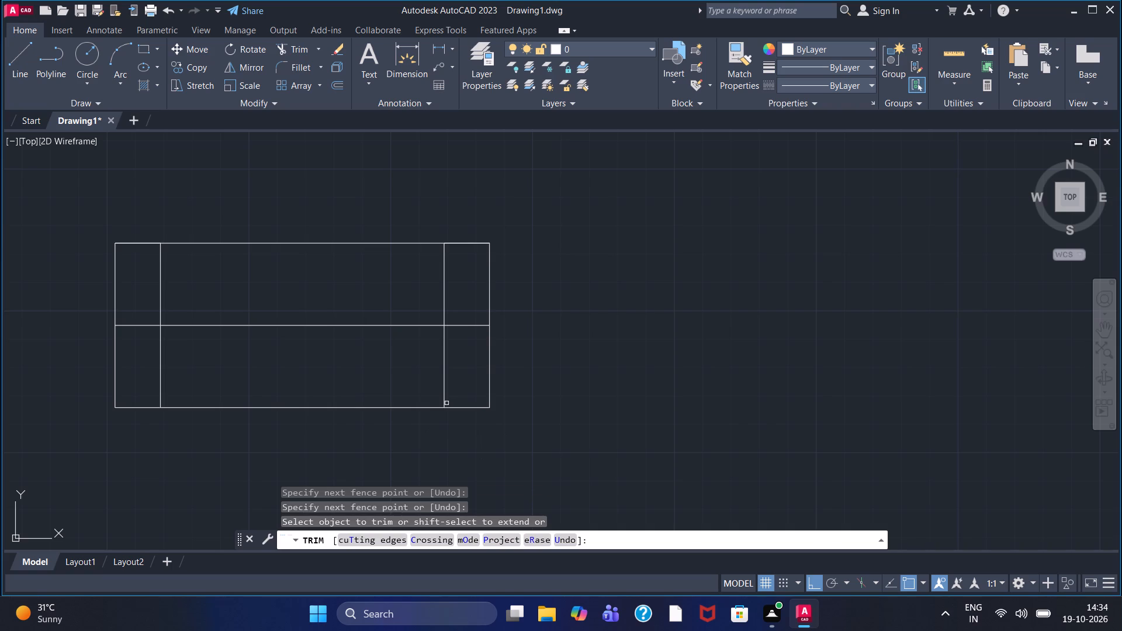
Draw a circle of diameter 8 centred where the left vertical line crosses the horizontal centre line.
click(99, 73)
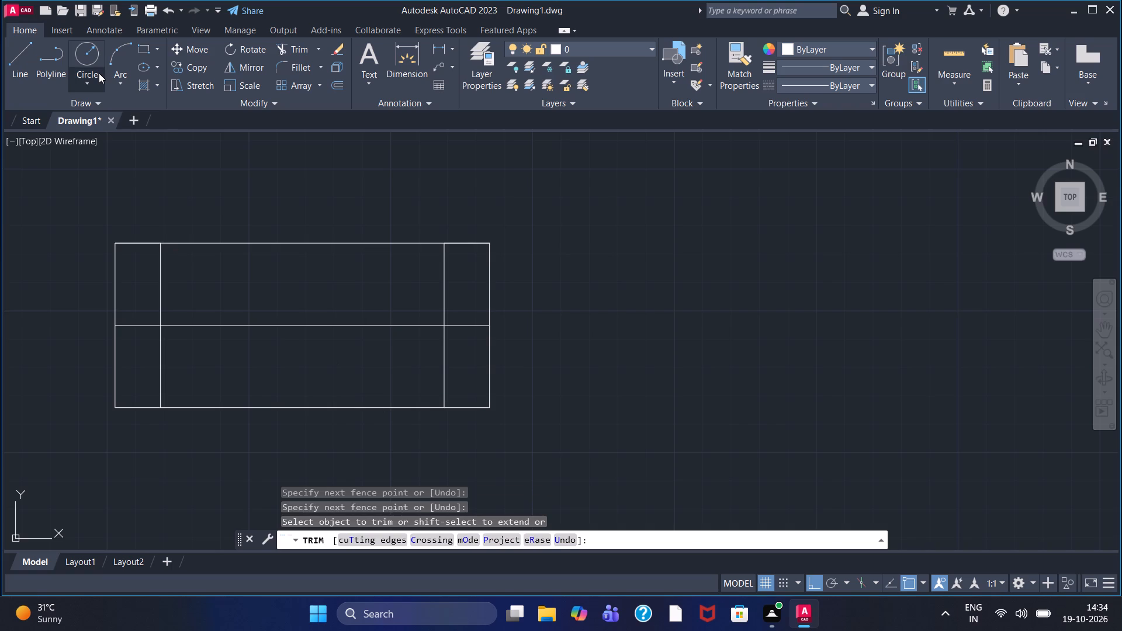
click(123, 140)
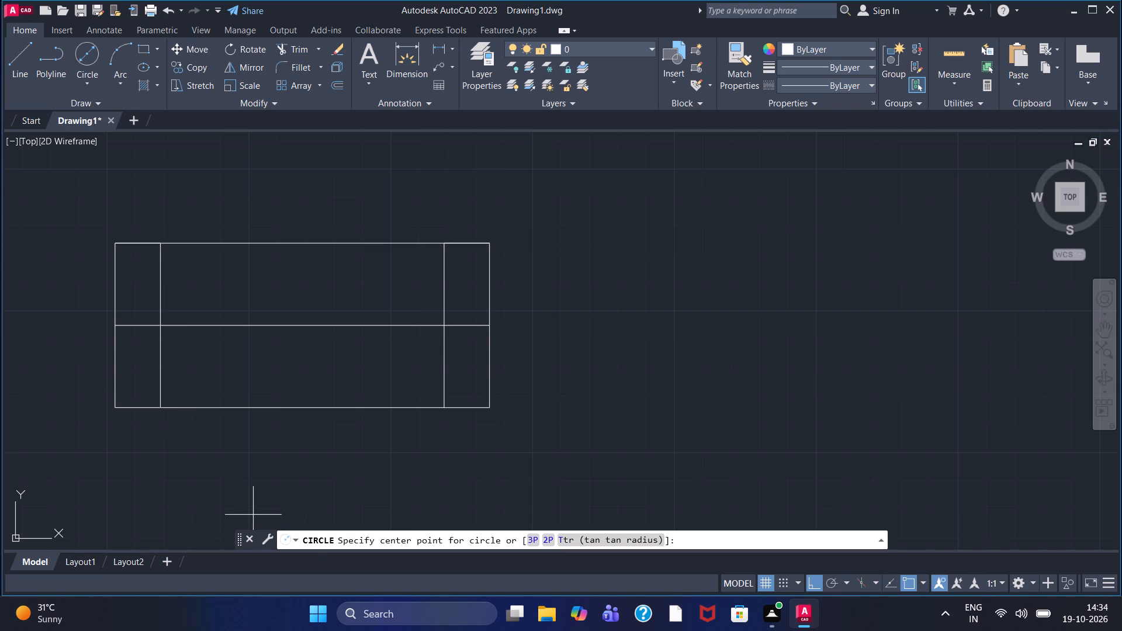
click(163, 325)
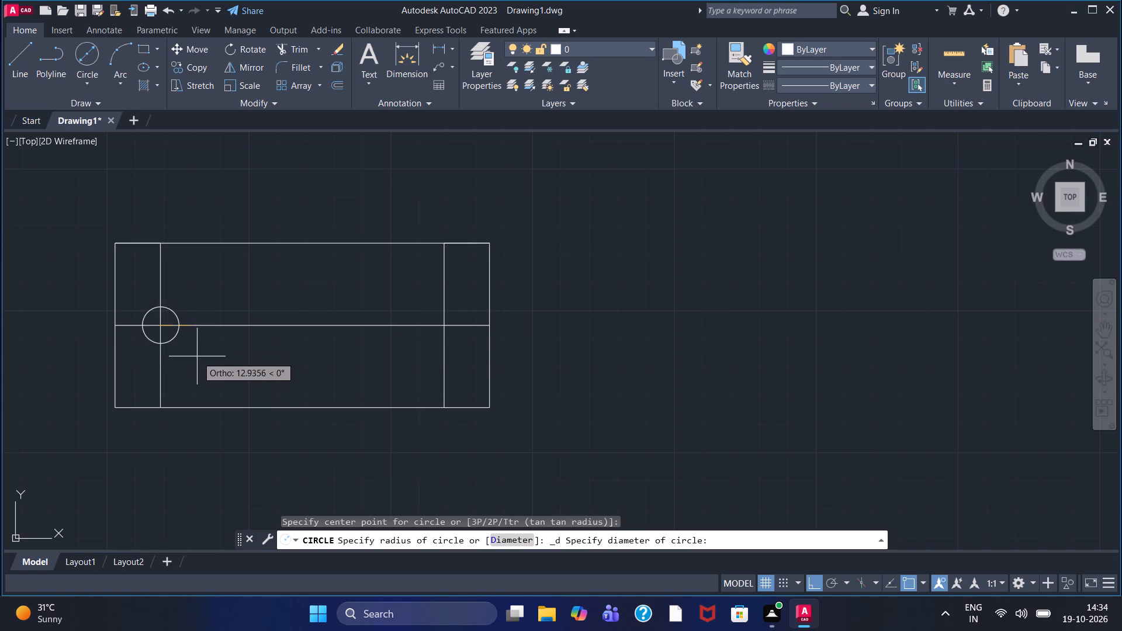
key(8)
key(Return)
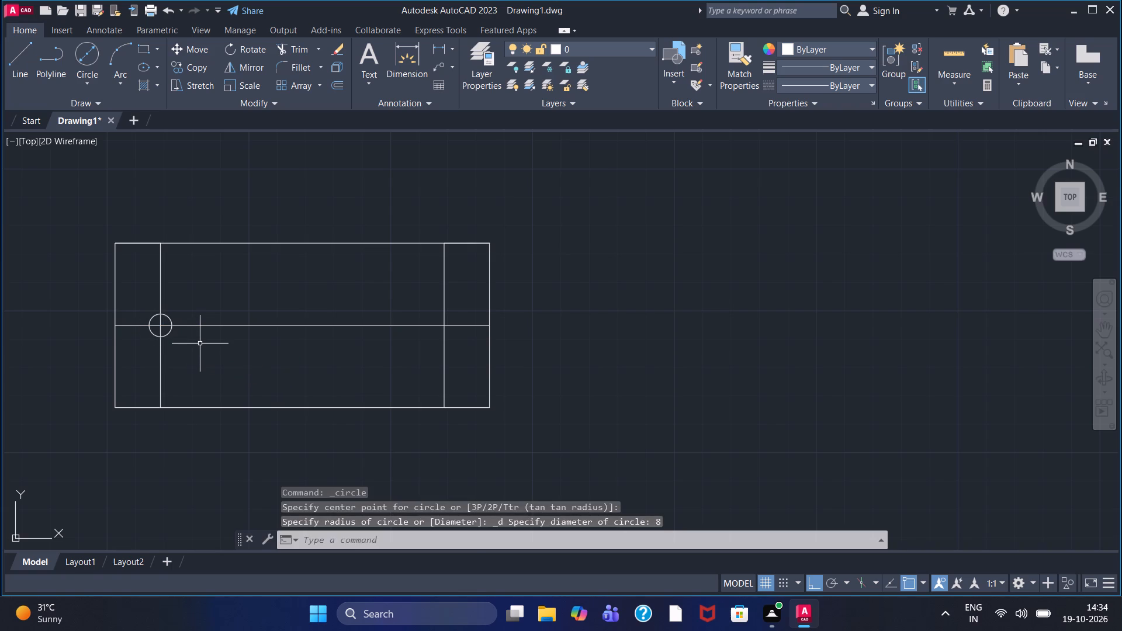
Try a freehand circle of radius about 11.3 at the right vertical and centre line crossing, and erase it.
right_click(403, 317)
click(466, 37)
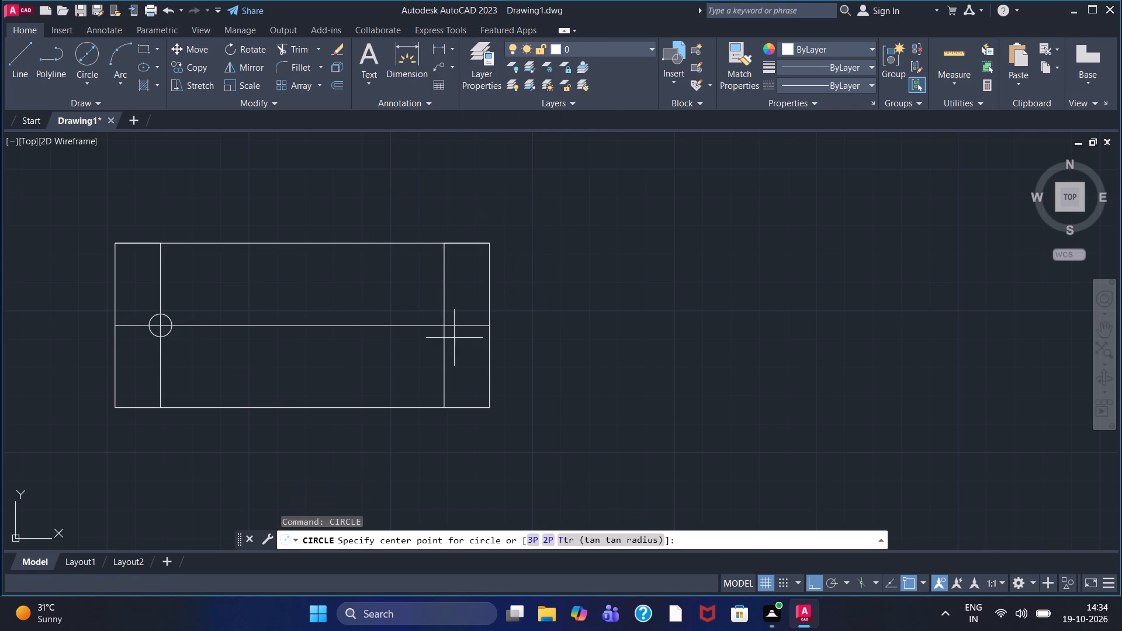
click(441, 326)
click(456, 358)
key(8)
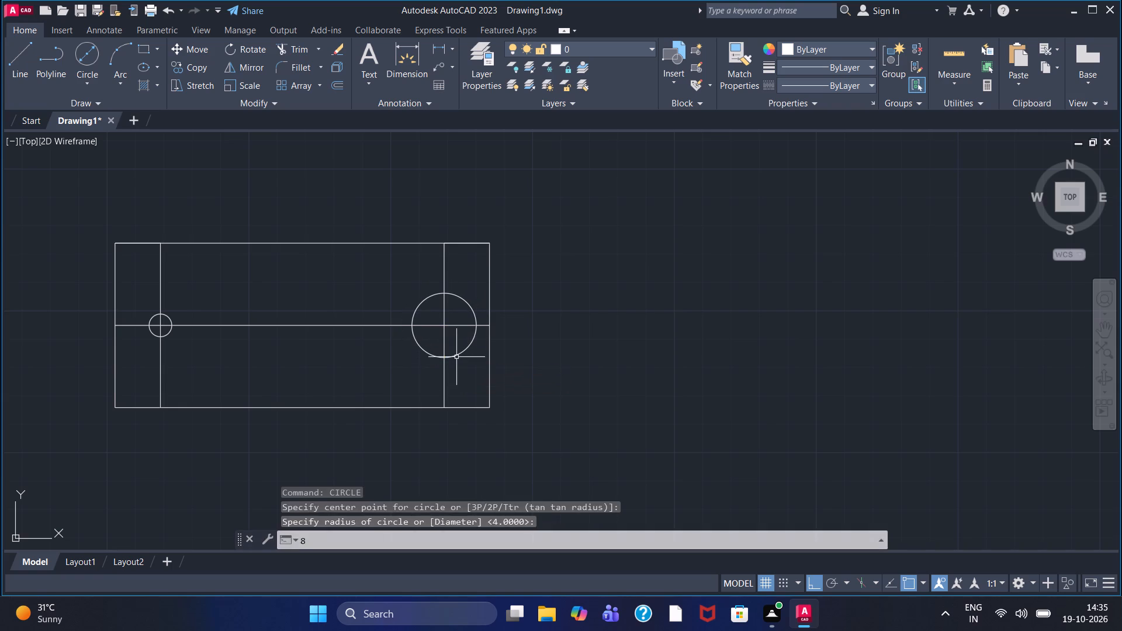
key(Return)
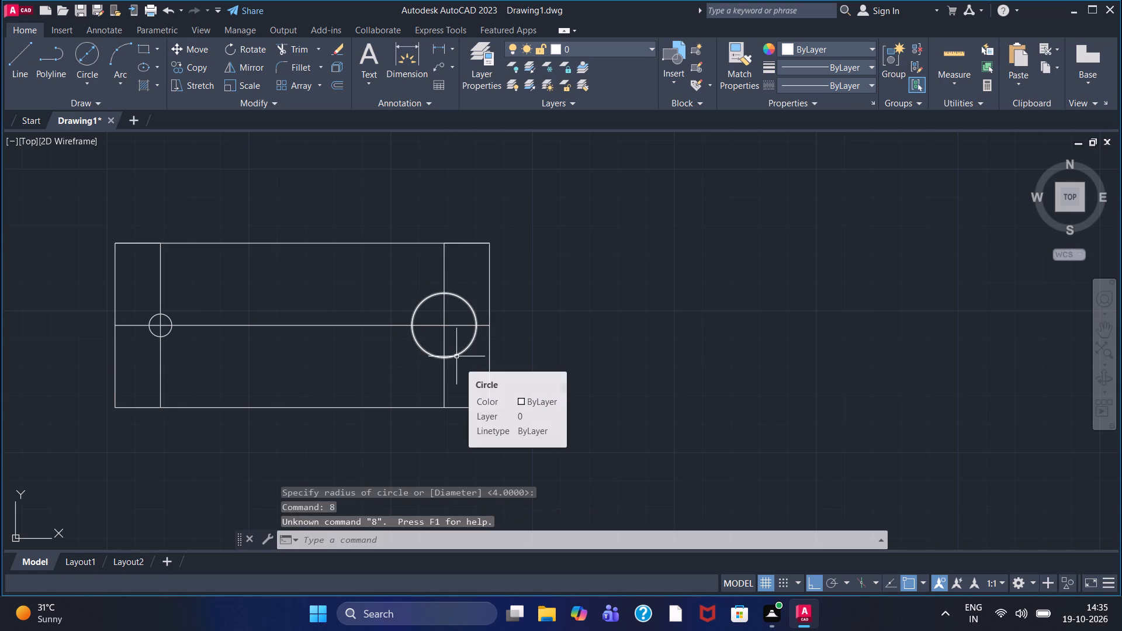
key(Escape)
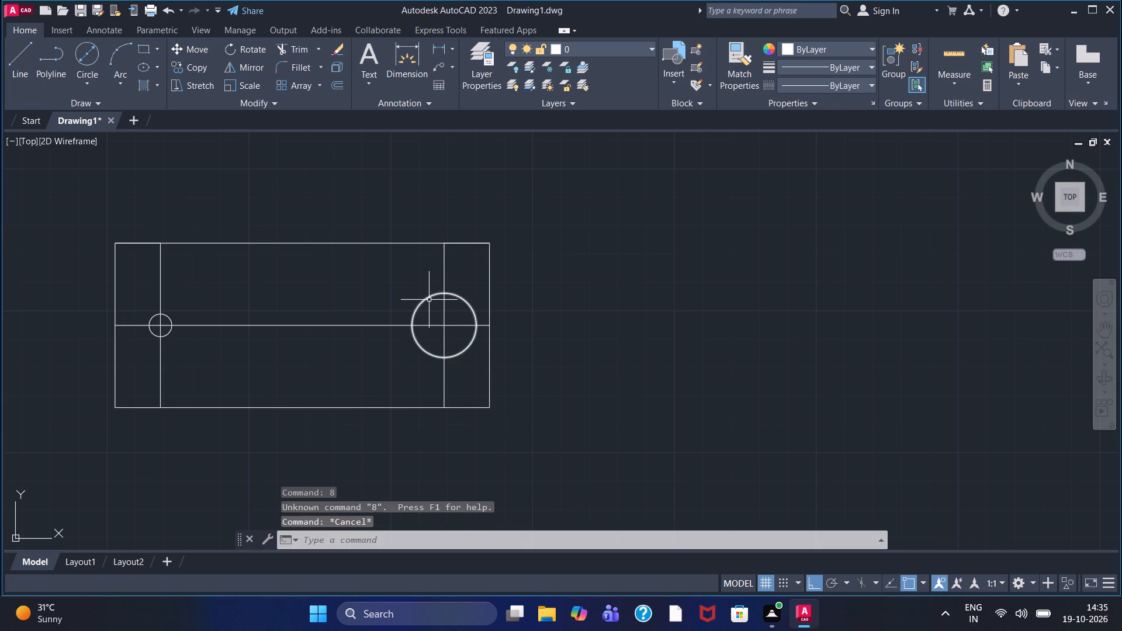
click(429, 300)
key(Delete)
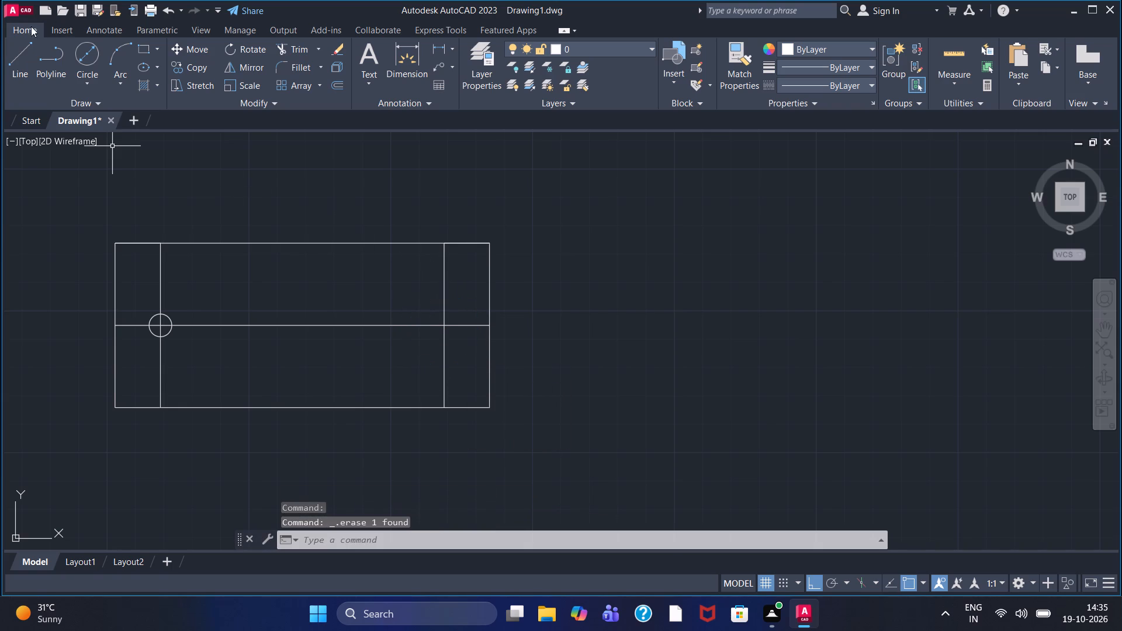
Draw a circle of diameter 8 centred where the right vertical line crosses the horizontal centre line.
click(81, 45)
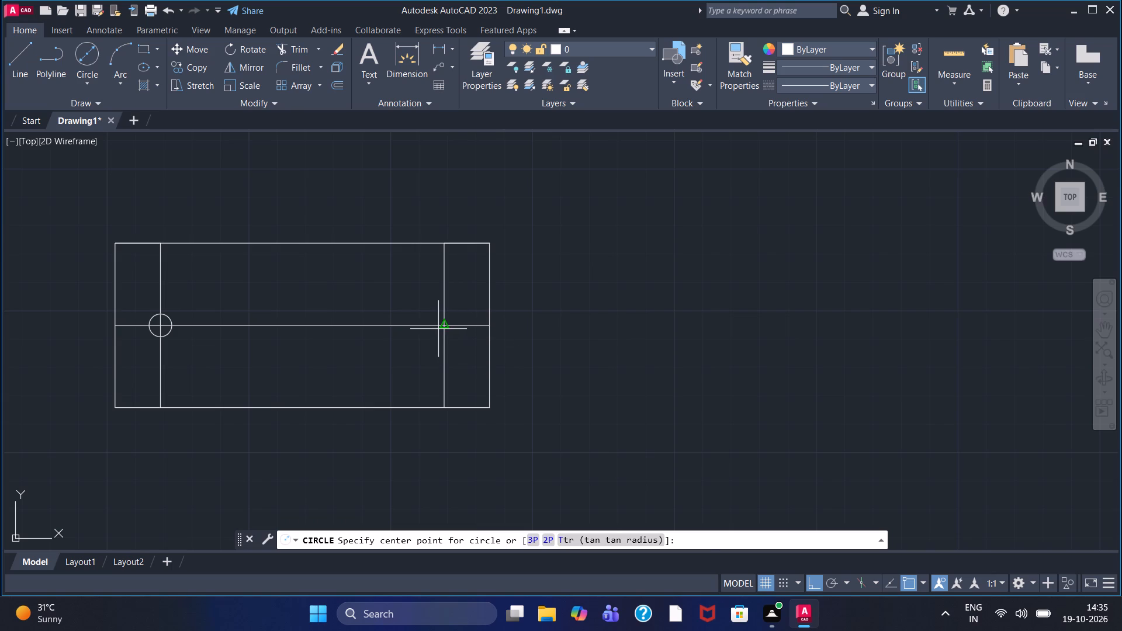
click(442, 328)
key(8)
key(Return)
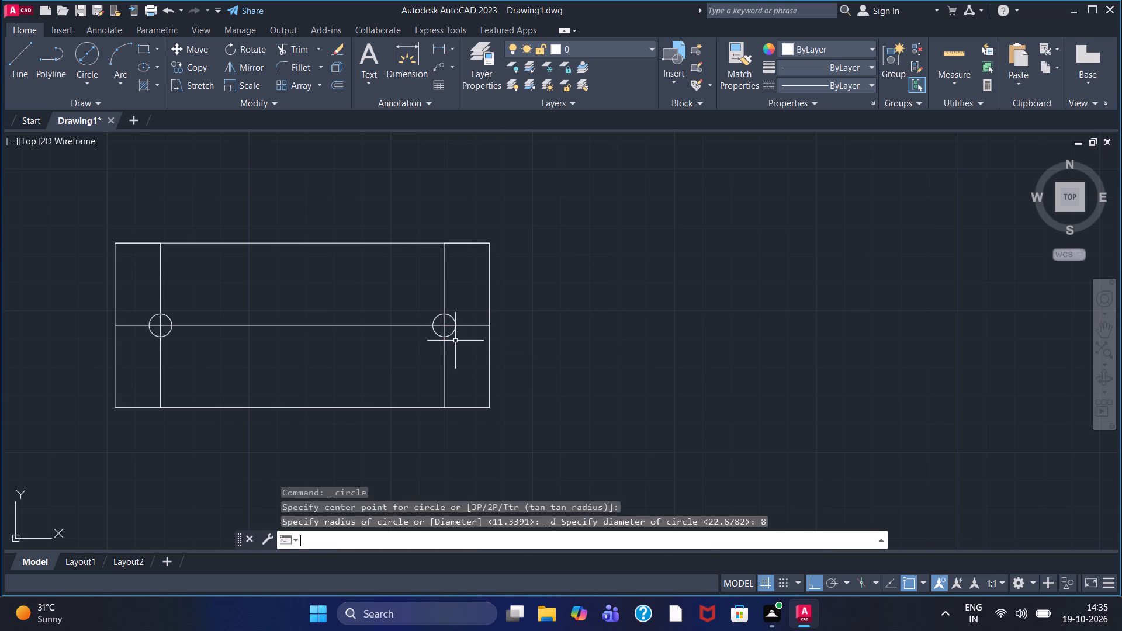
scroll(438, 317, up, 1)
scroll(438, 317, down, 1)
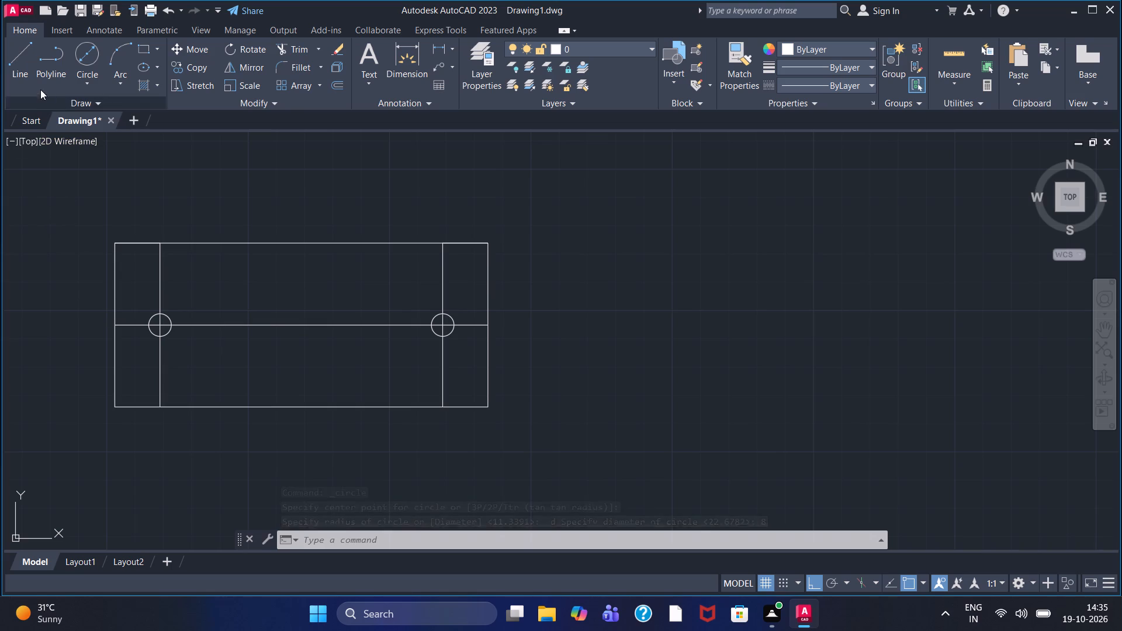
Trim both vertical lines and the horizontal centre line everywhere outside the two circles.
click(283, 53)
click(442, 279)
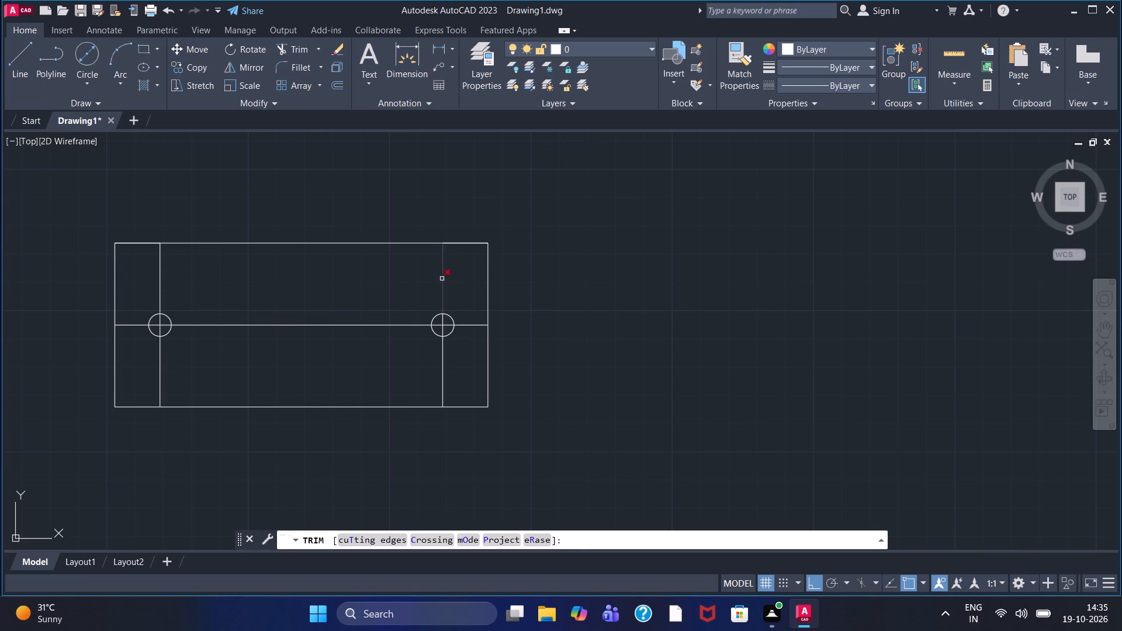
click(162, 285)
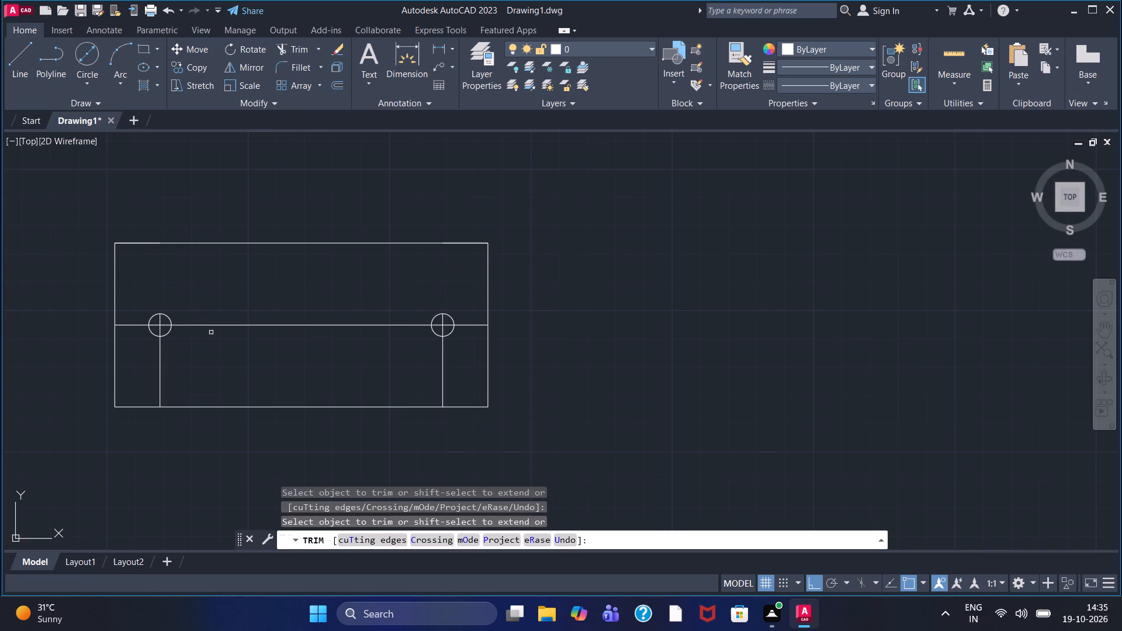
click(216, 326)
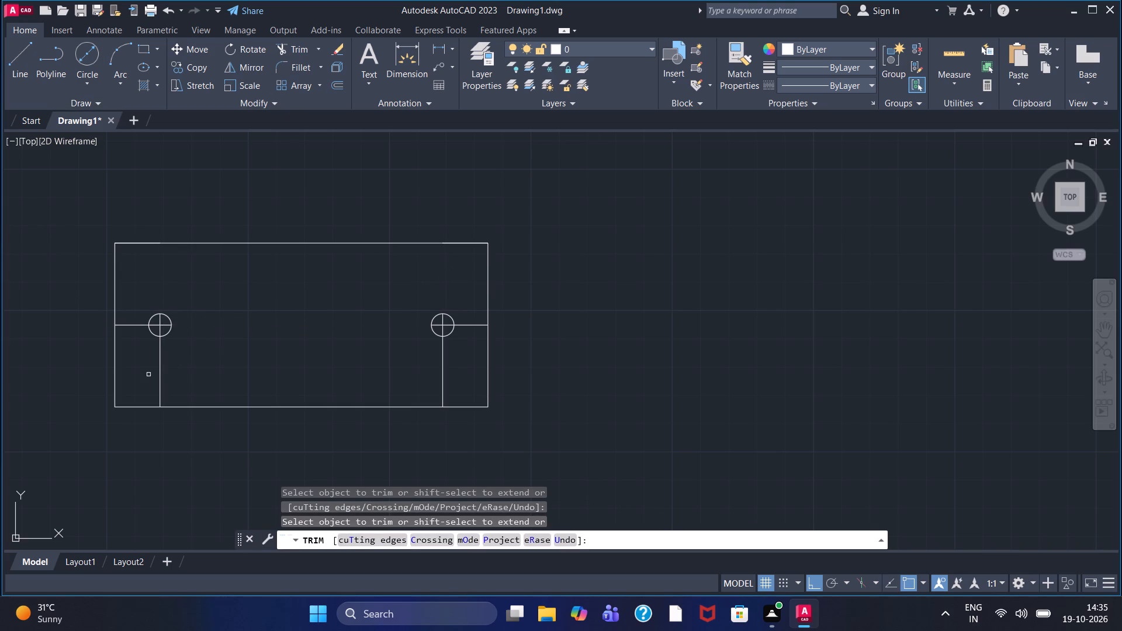
click(158, 374)
drag(140, 332, 140, 306)
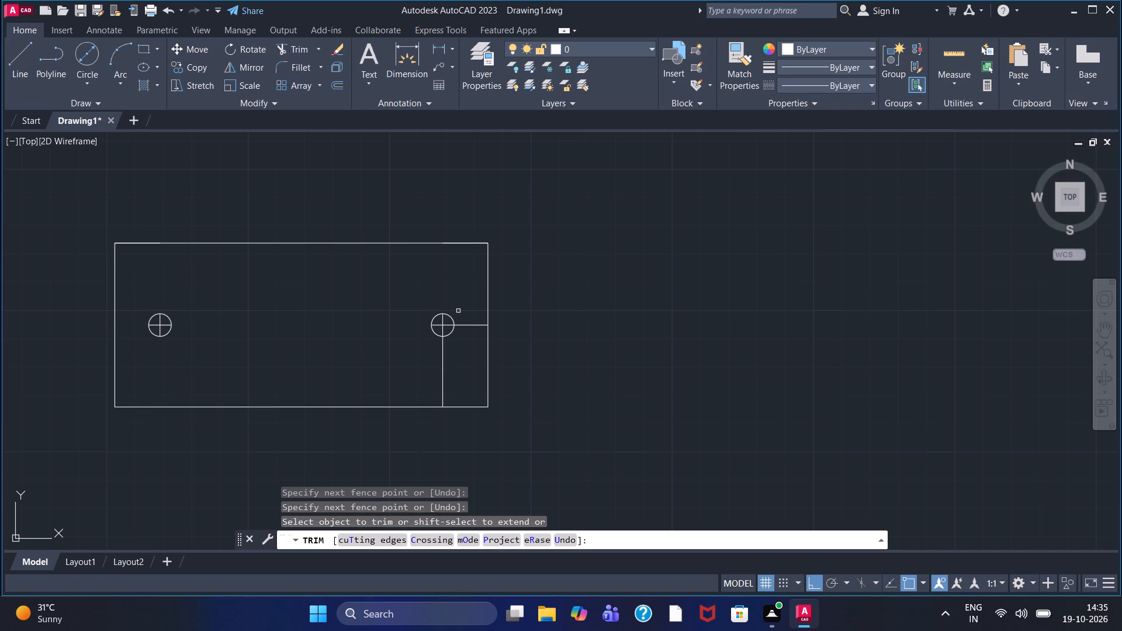
drag(458, 311, 467, 338)
drag(460, 360, 420, 363)
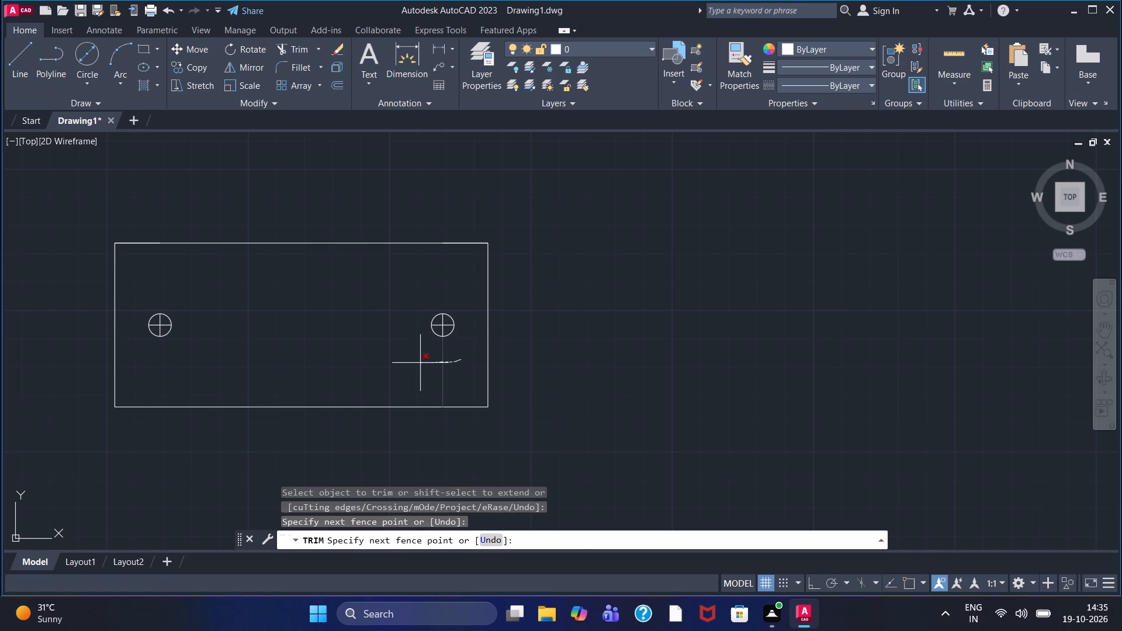
Draw a vertical line 3 units long downward from the rectangle's top-right corner.
click(10, 56)
middle_drag(437, 183, 438, 213)
scroll(444, 242, up, 2)
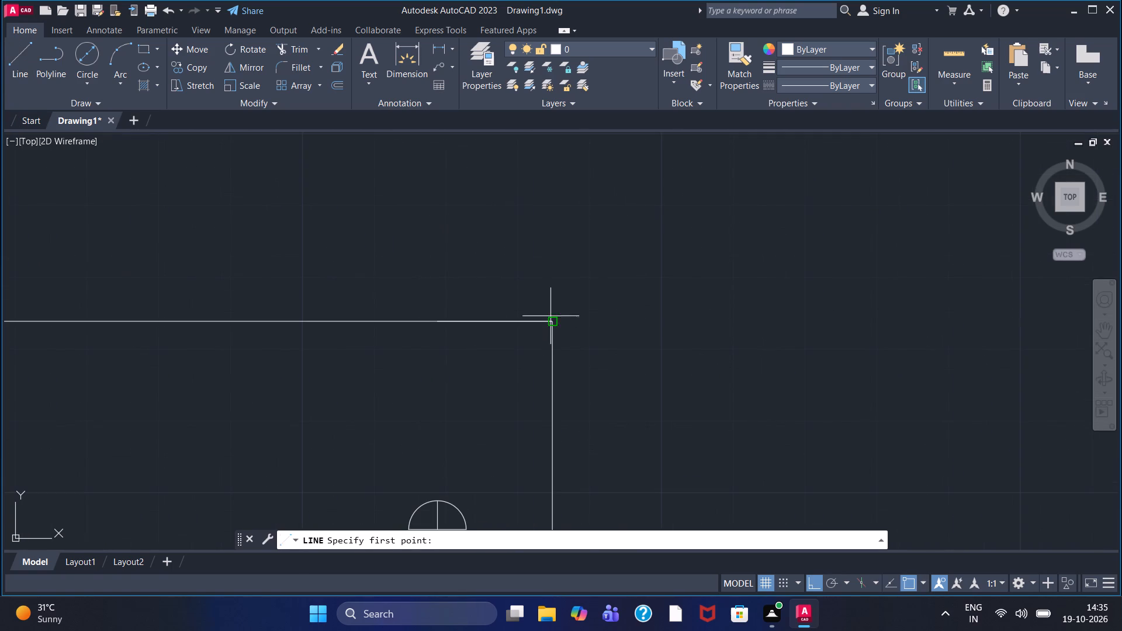
click(553, 320)
key(3)
key(Return)
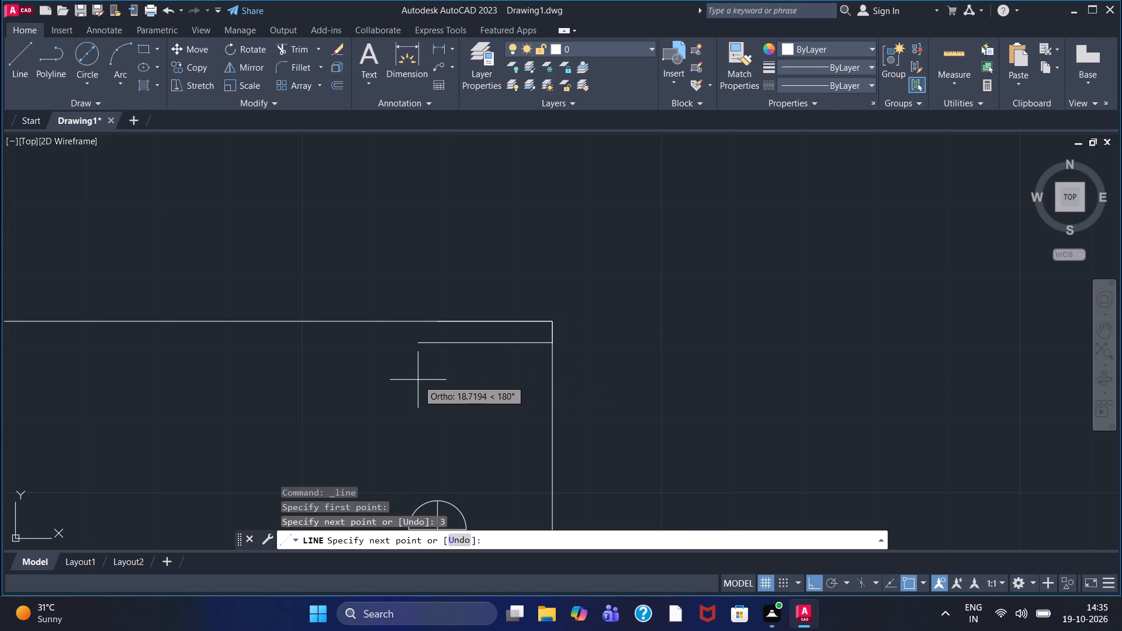
key(Escape)
Trim away the crossing centre line pieces inside the right circle.
scroll(438, 399, down, 1)
middle_drag(438, 399, 458, 352)
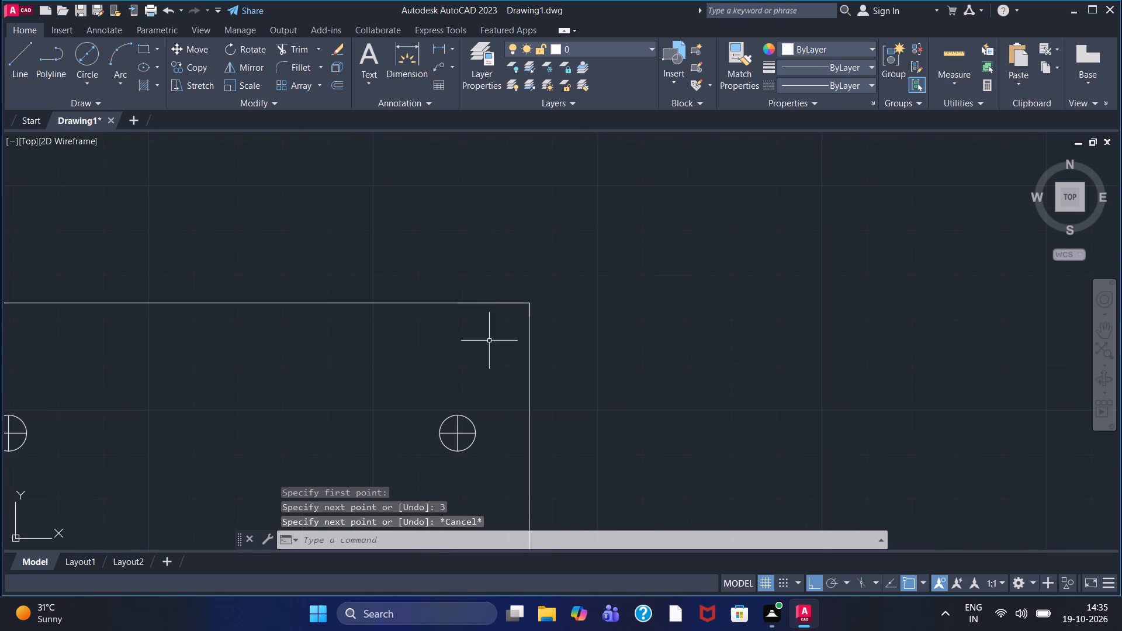
scroll(405, 415, up, 1)
click(293, 47)
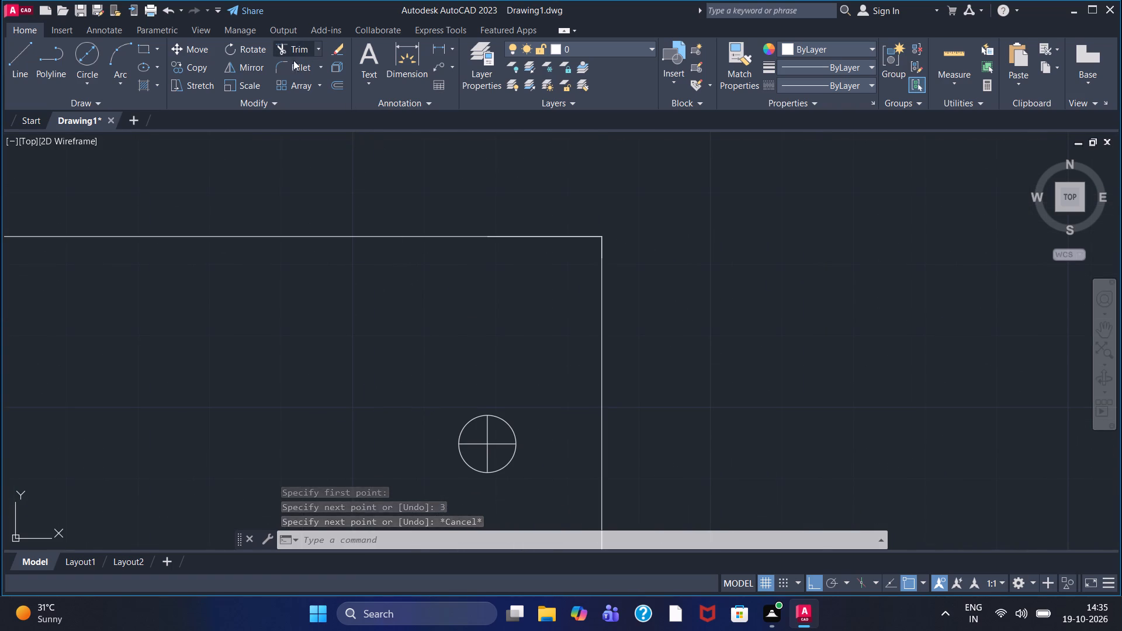
middle_drag(481, 357, 490, 280)
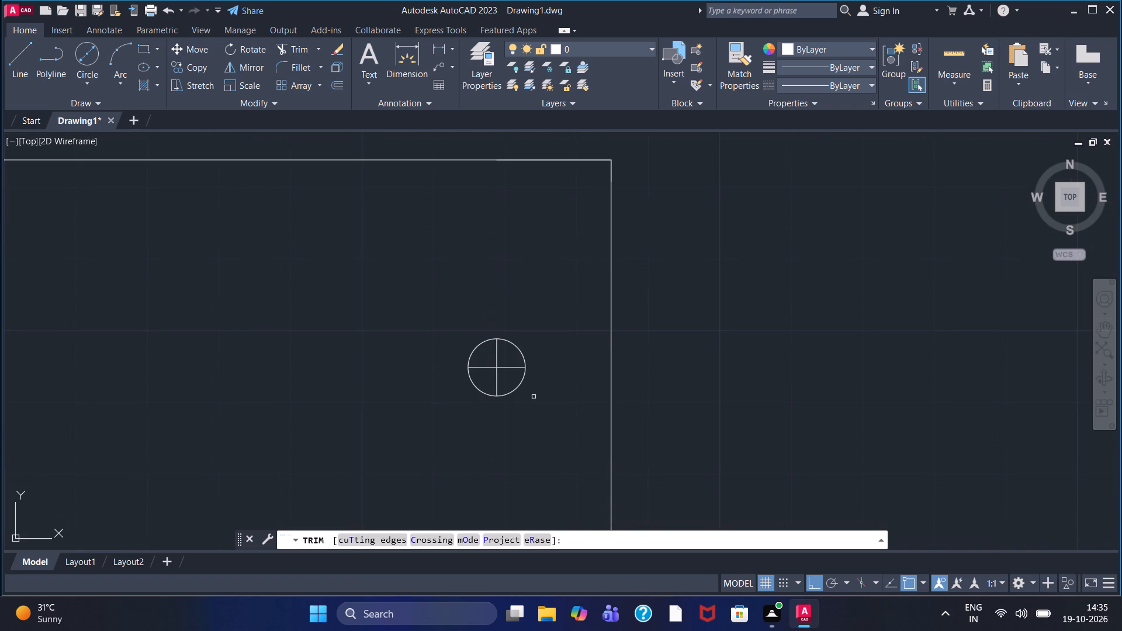
drag(481, 365, 486, 373)
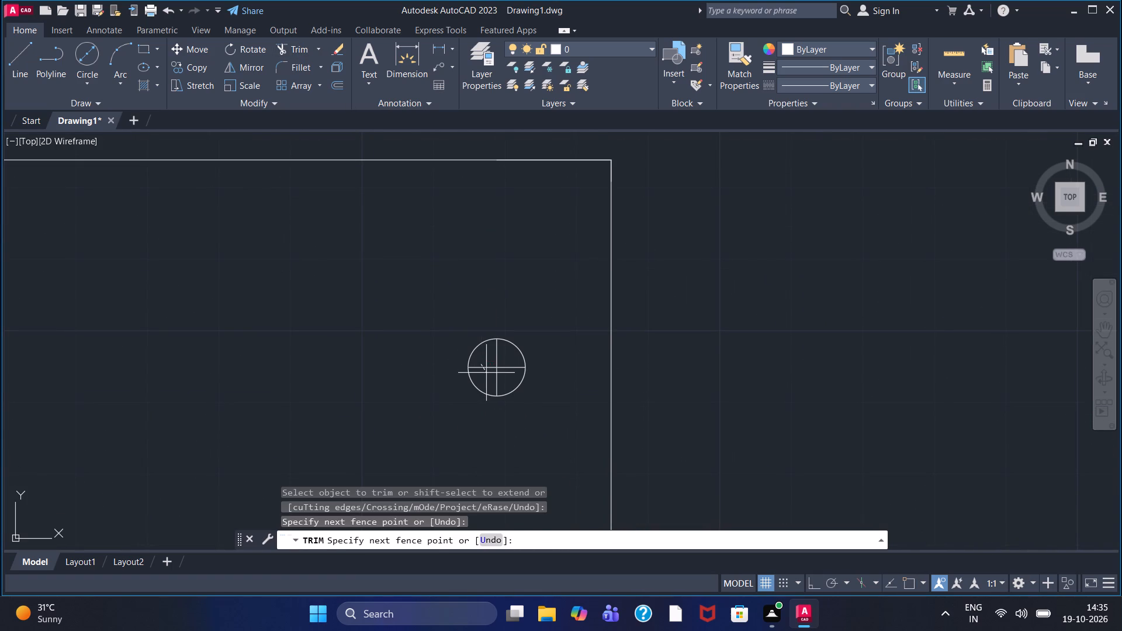
drag(486, 373, 492, 356)
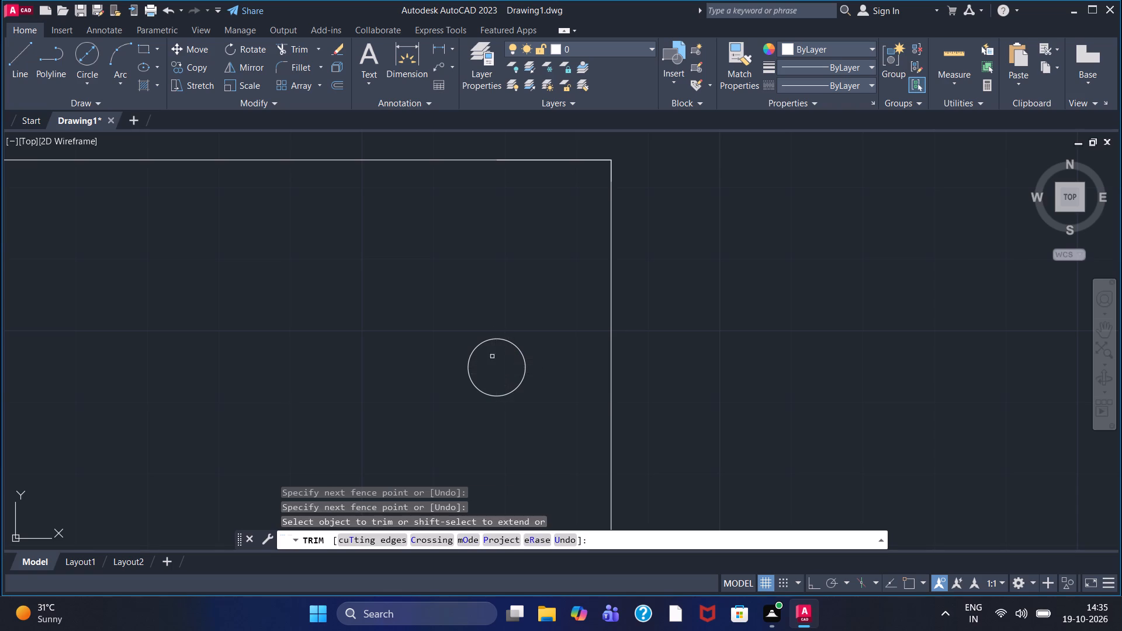
Trim away the crossing centre line pieces inside the left circle.
scroll(311, 382, down, 1)
middle_drag(305, 382, 618, 366)
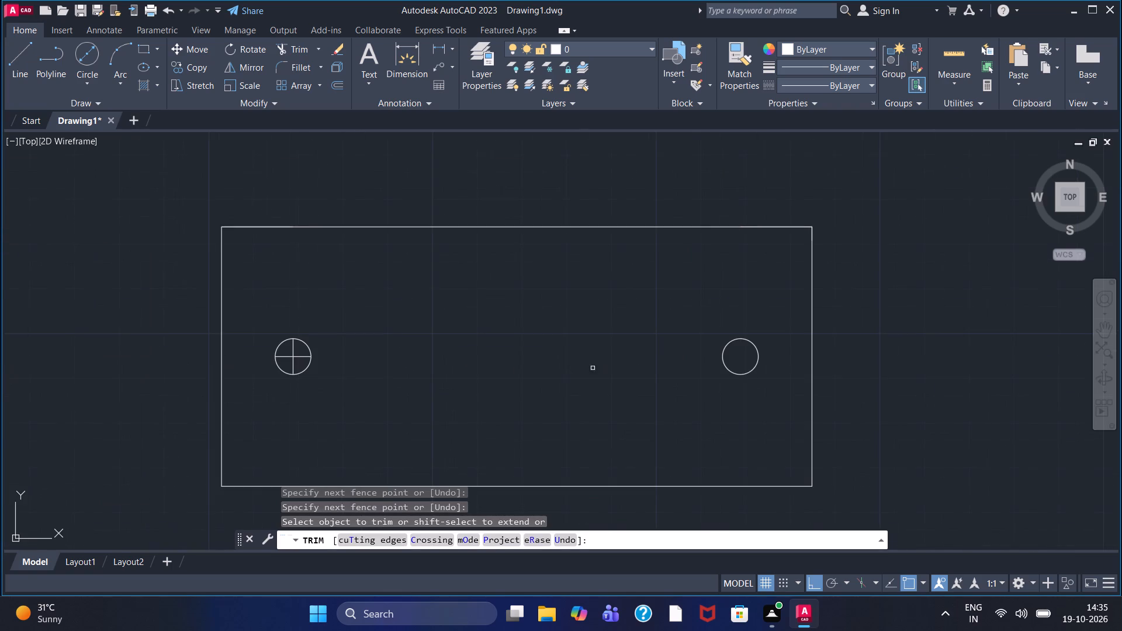
middle_drag(314, 403, 440, 402)
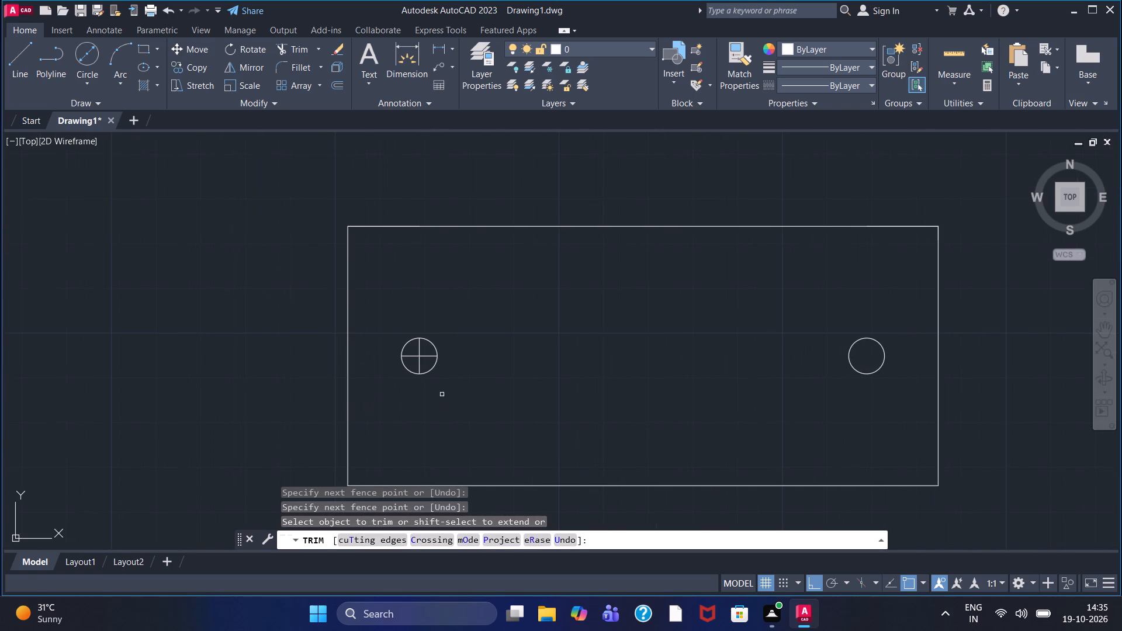
scroll(409, 353, up, 1)
drag(411, 368, 433, 351)
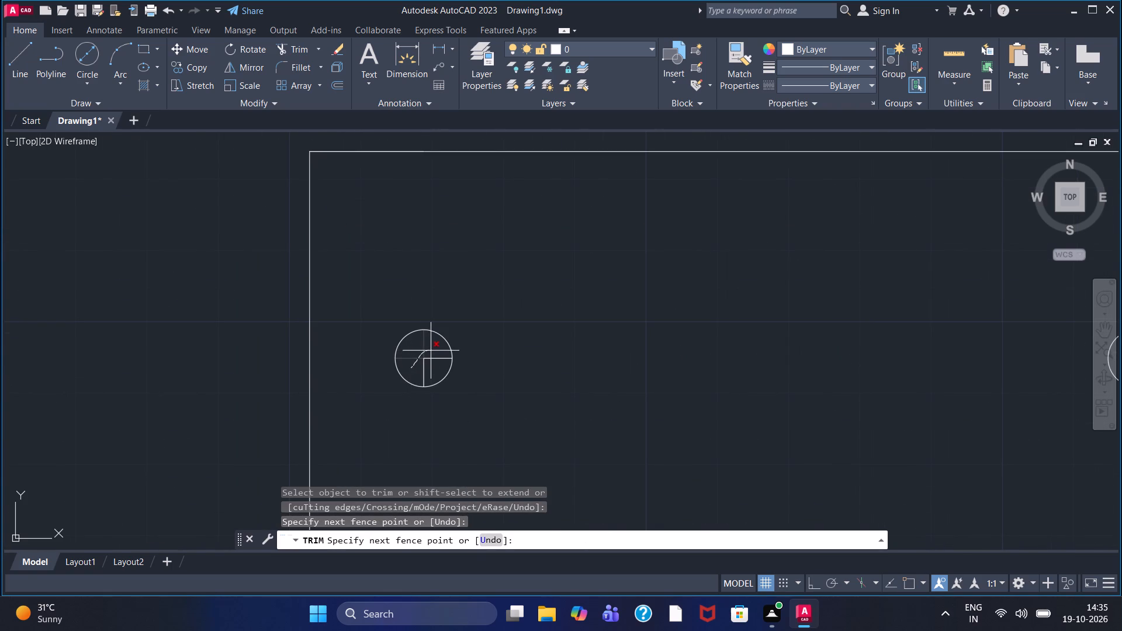
drag(433, 351, 418, 372)
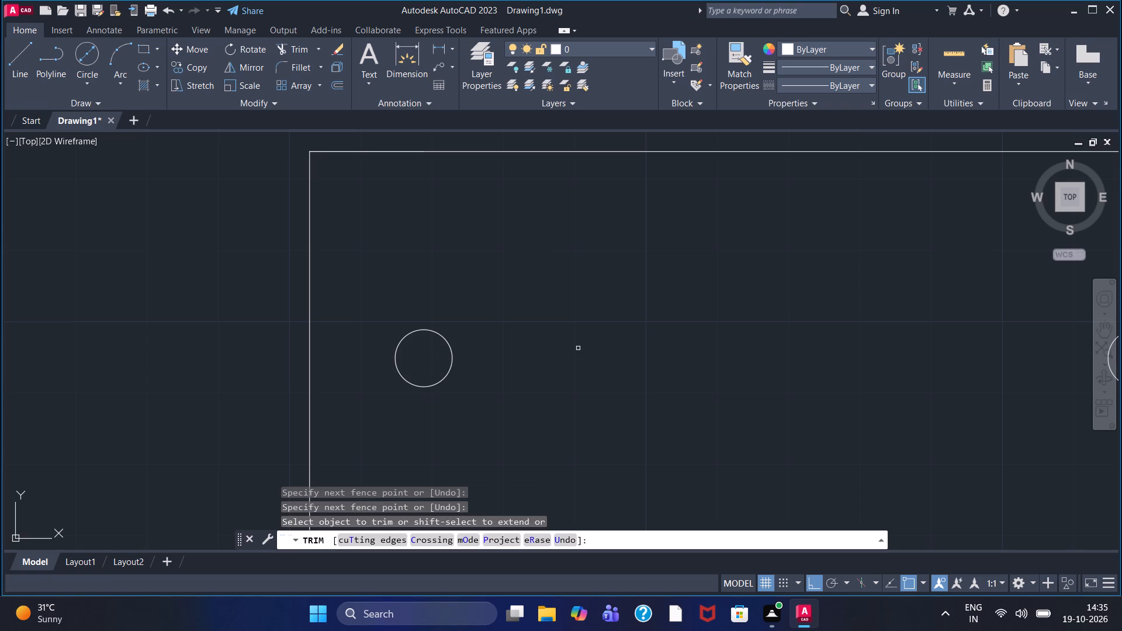
Draw a vertical line from the left circle's centre up past the rectangle's top edge.
scroll(578, 348, down, 1)
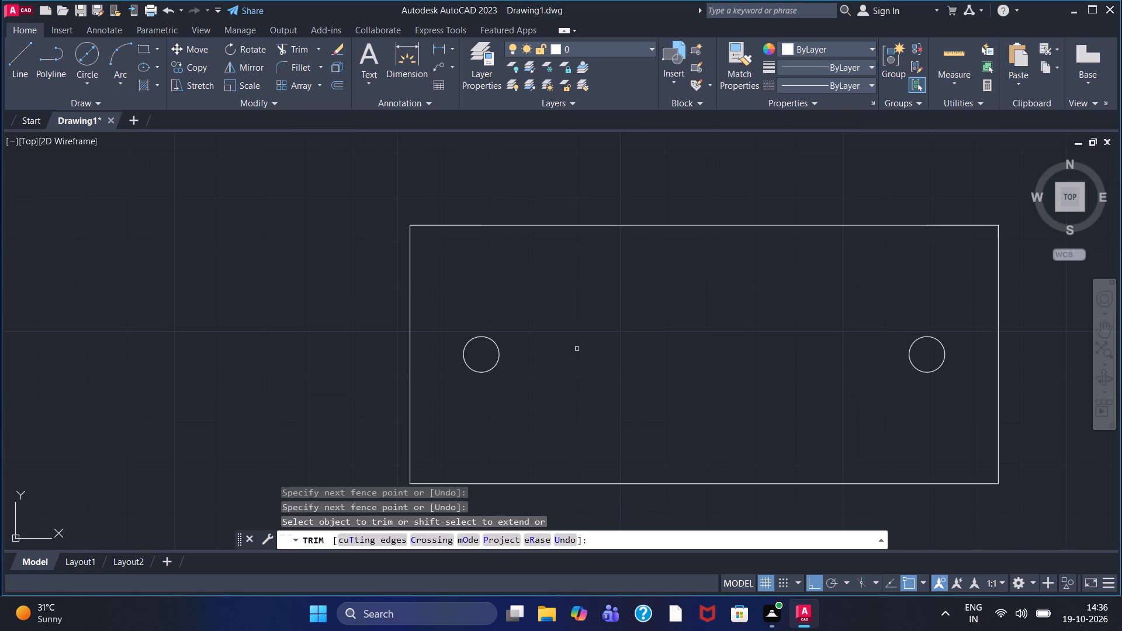
middle_drag(448, 274, 438, 300)
click(22, 56)
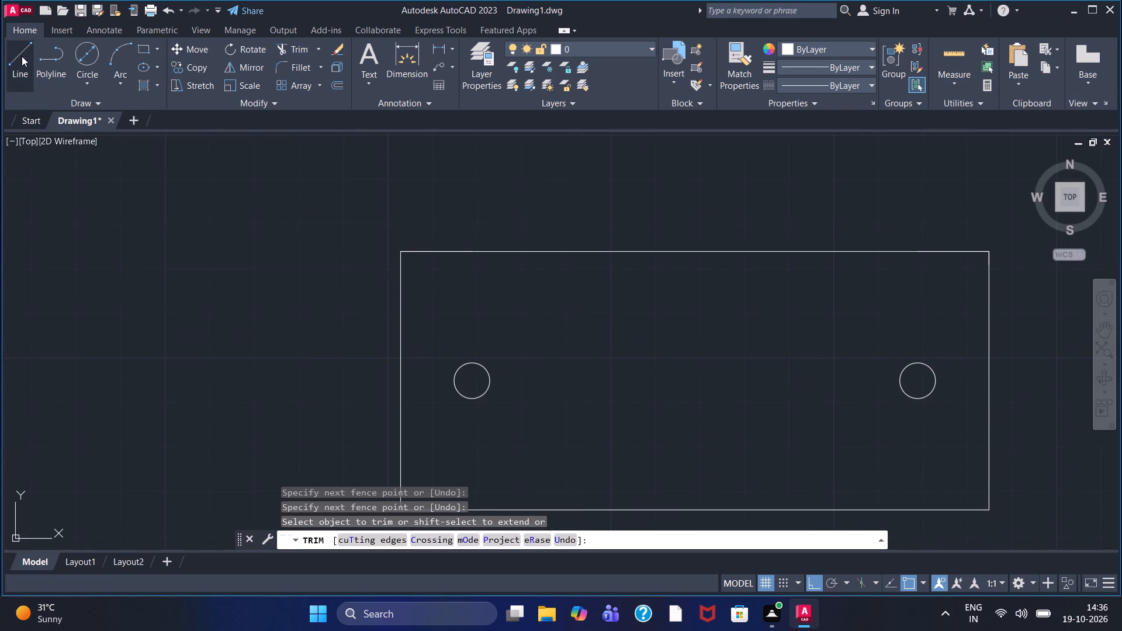
click(469, 379)
click(486, 223)
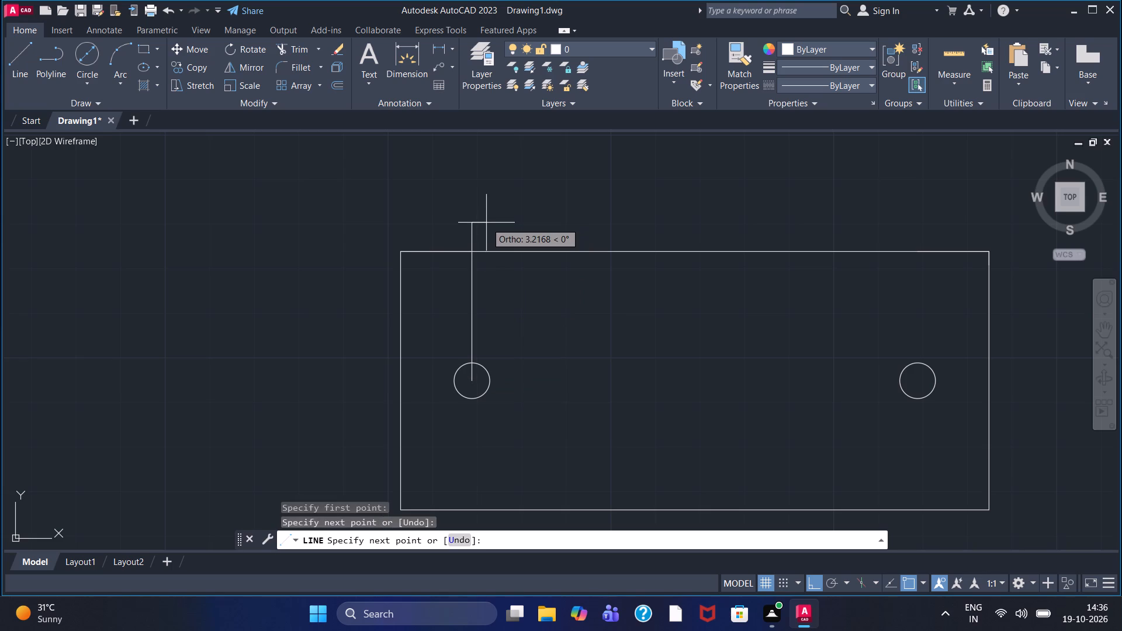
right_click(486, 223)
click(508, 231)
Draw a vertical line from the right circle's centre up past the rectangle's top edge.
right_click(508, 231)
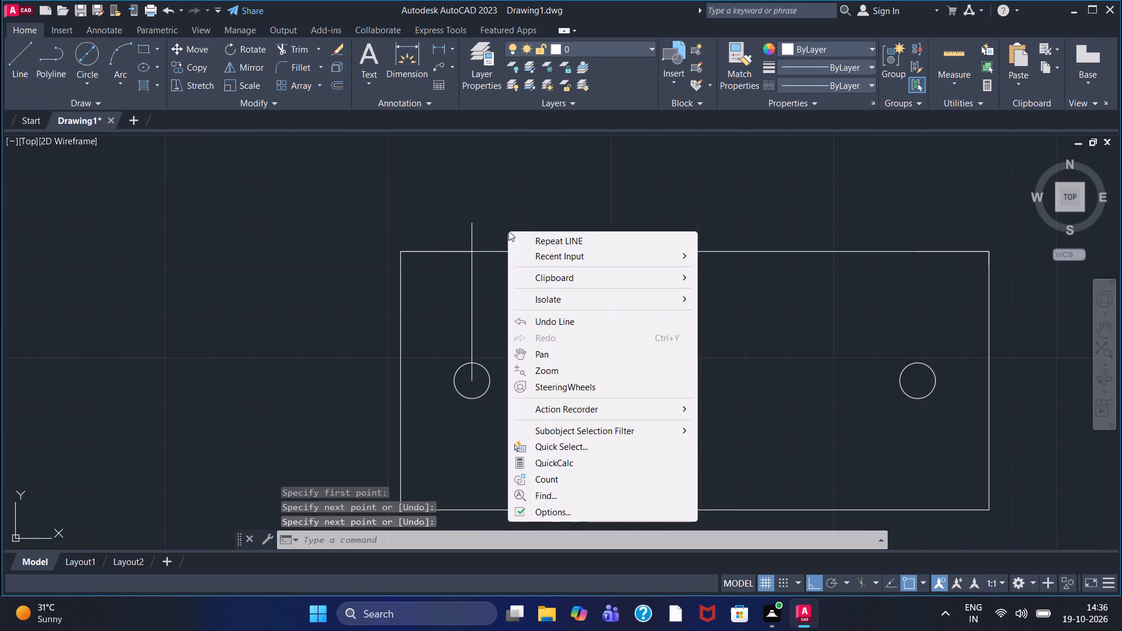
click(546, 237)
click(916, 384)
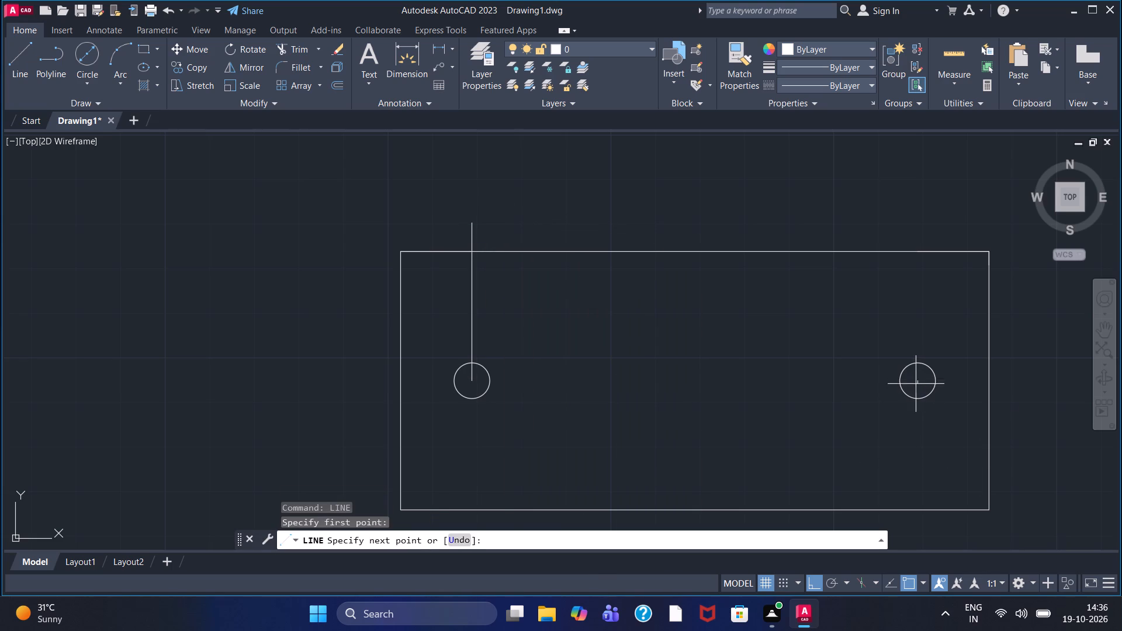
double_click(902, 225)
right_click(902, 225)
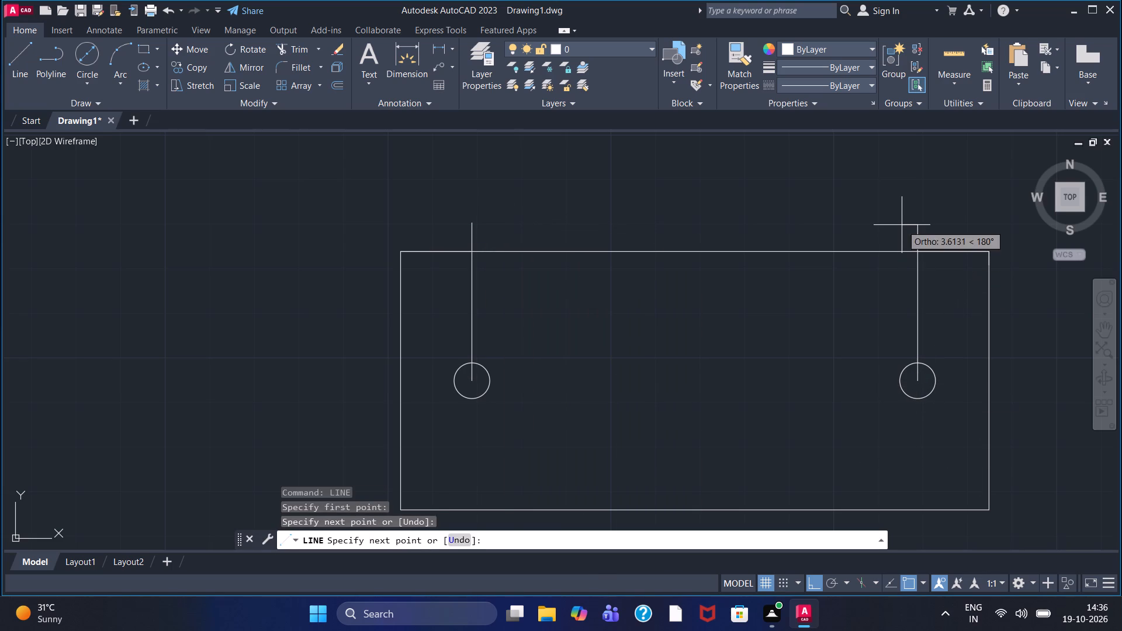
click(904, 230)
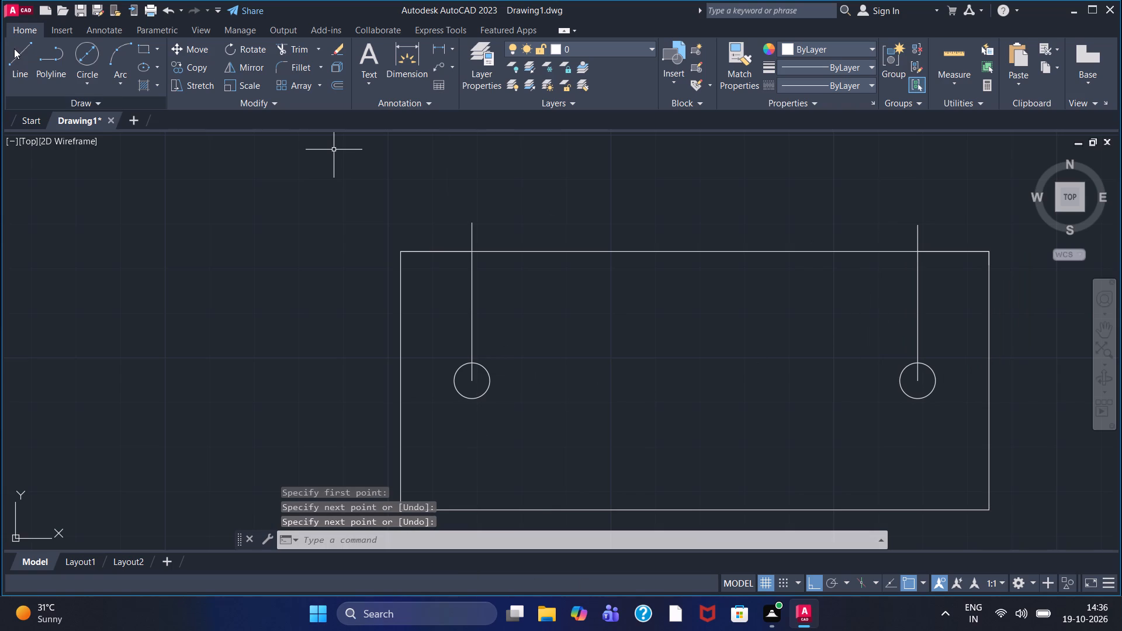
Trim the right vertical line between the rectangle's top edge and the right circle.
click(297, 44)
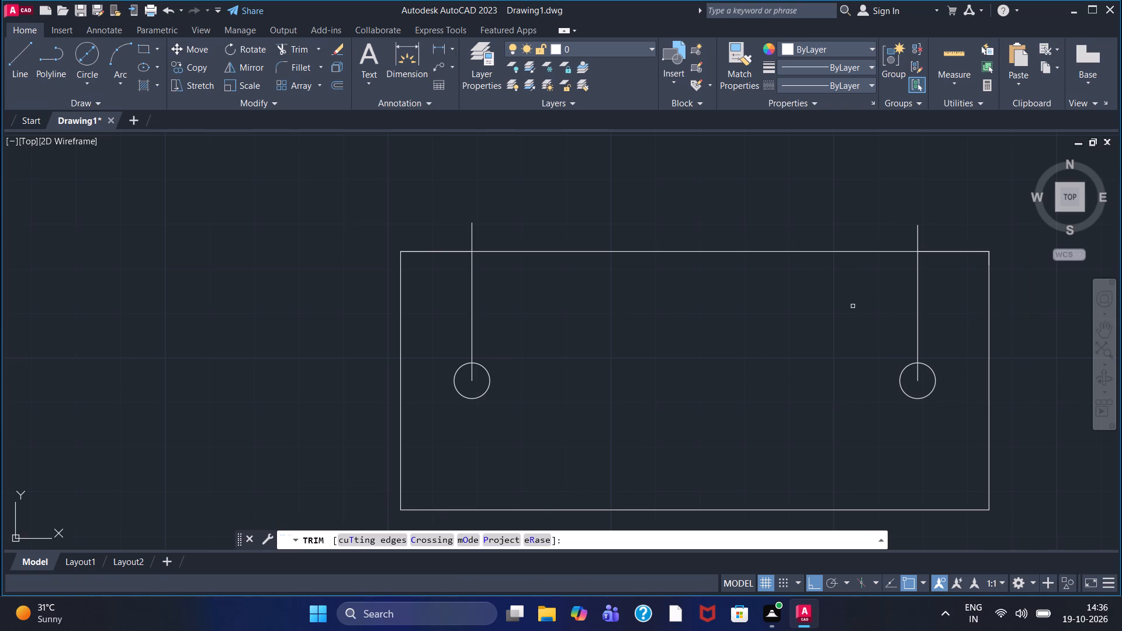
click(916, 287)
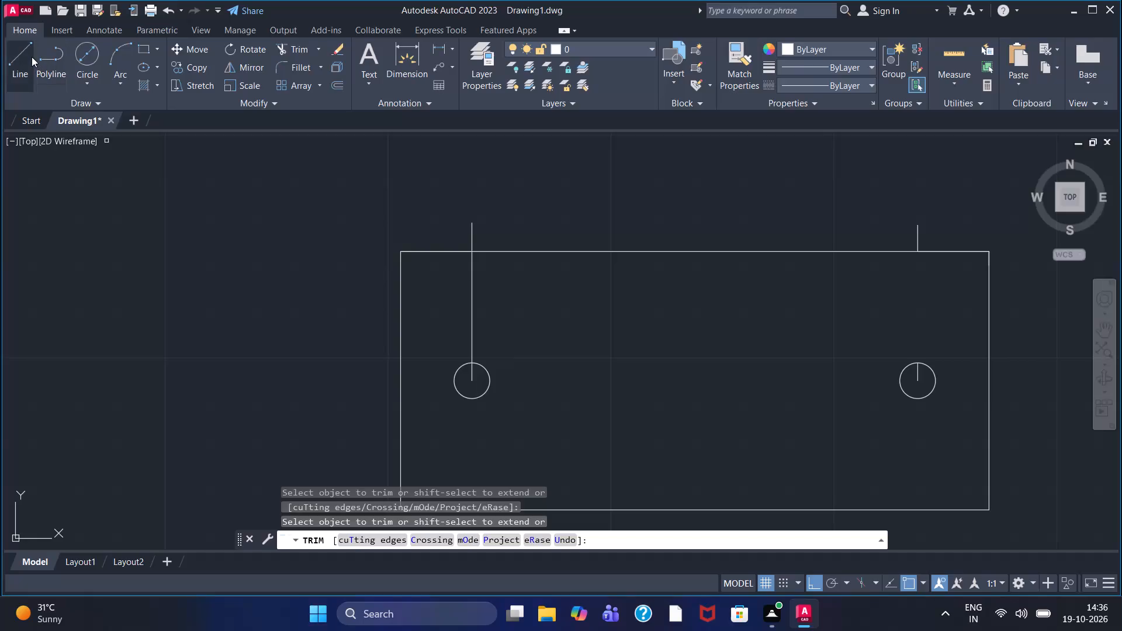
From the right vertical line's crossing with the top edge, draw a line 3 down, continuing horizontally left past the left vertical line.
click(32, 57)
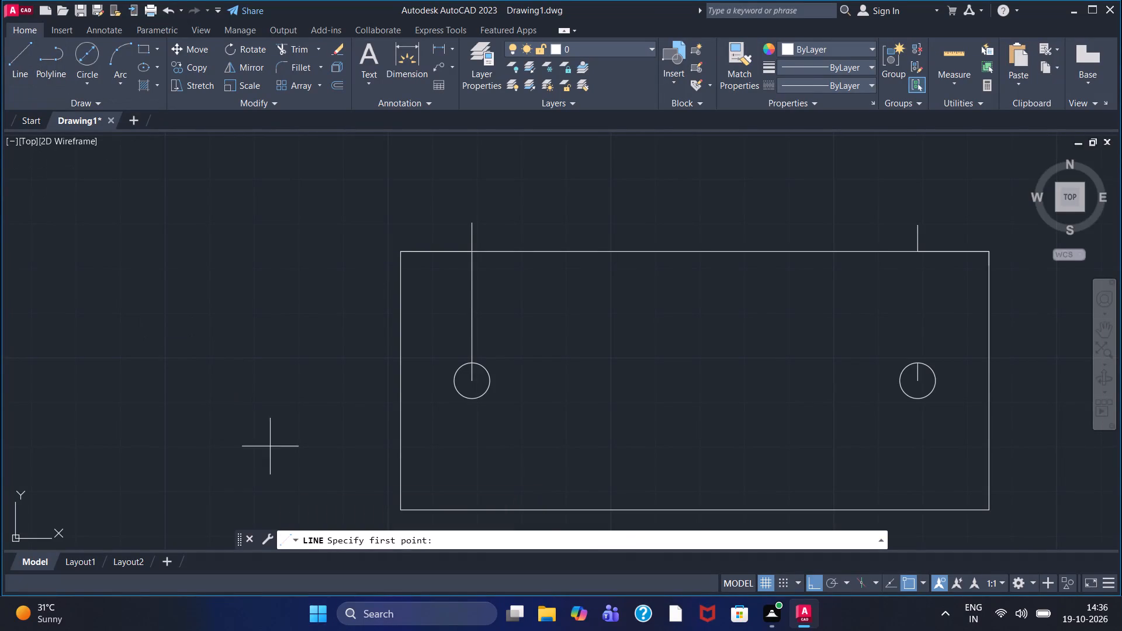
click(917, 255)
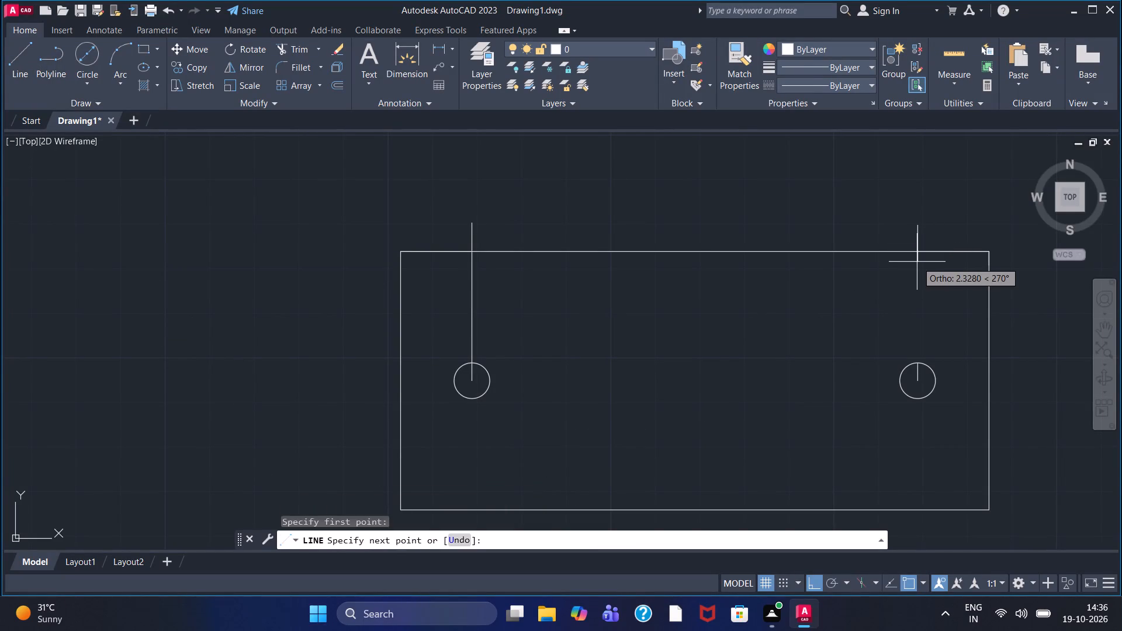
key(3)
key(Return)
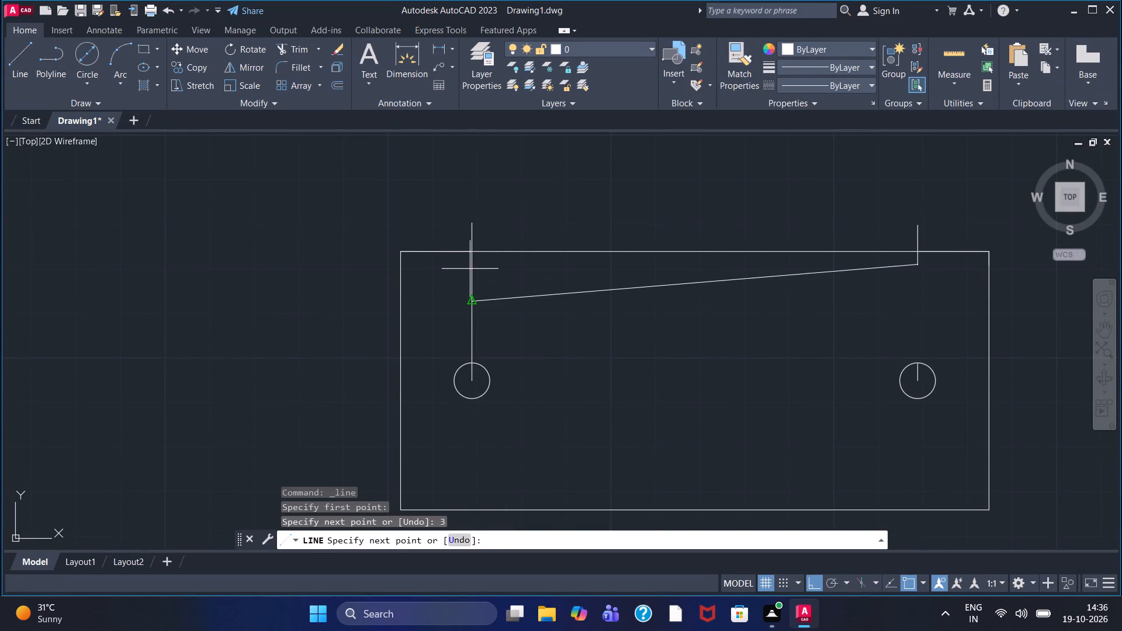
click(448, 266)
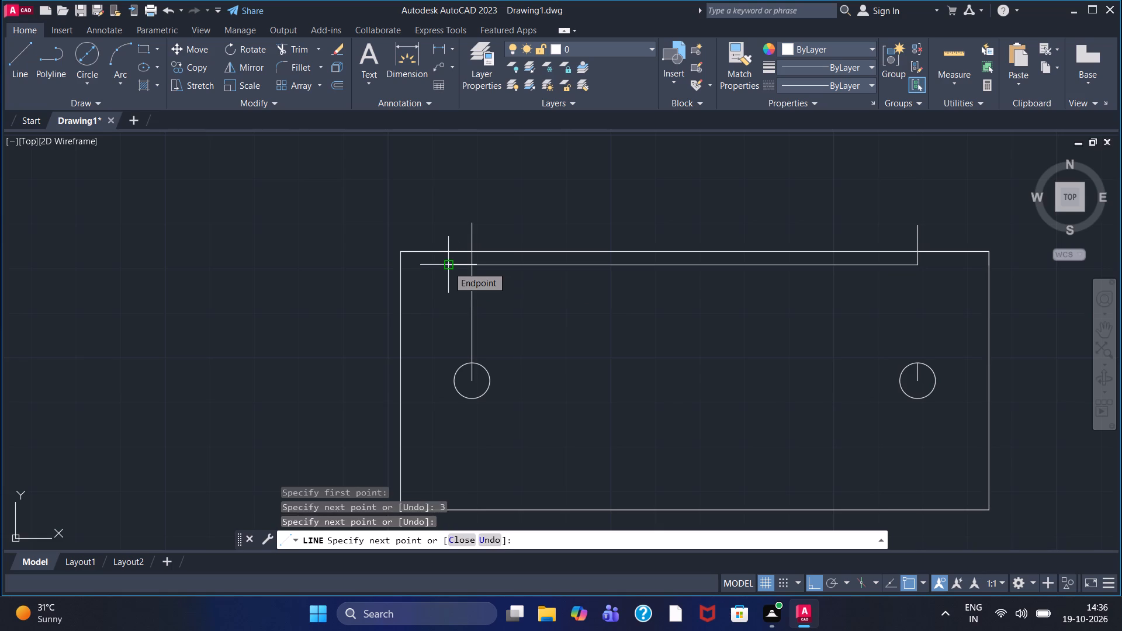
key(Escape)
Trim the inner horizontal line's overhang beyond the left vertical line, and that vertical line between the top edge and the left circle.
scroll(448, 268, up, 2)
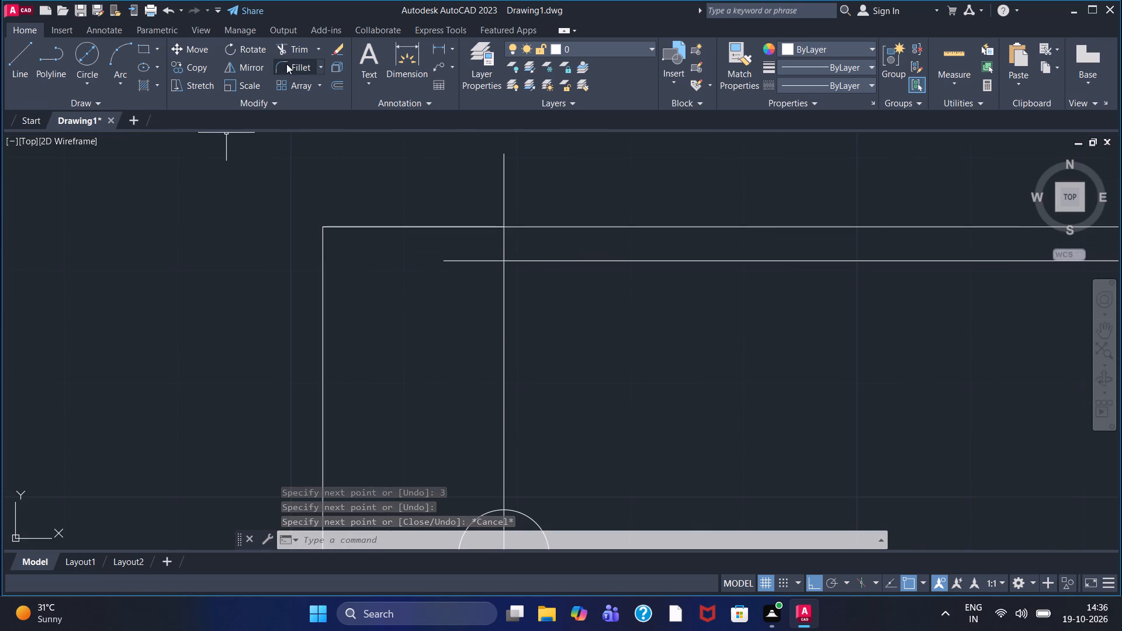
click(311, 51)
click(503, 240)
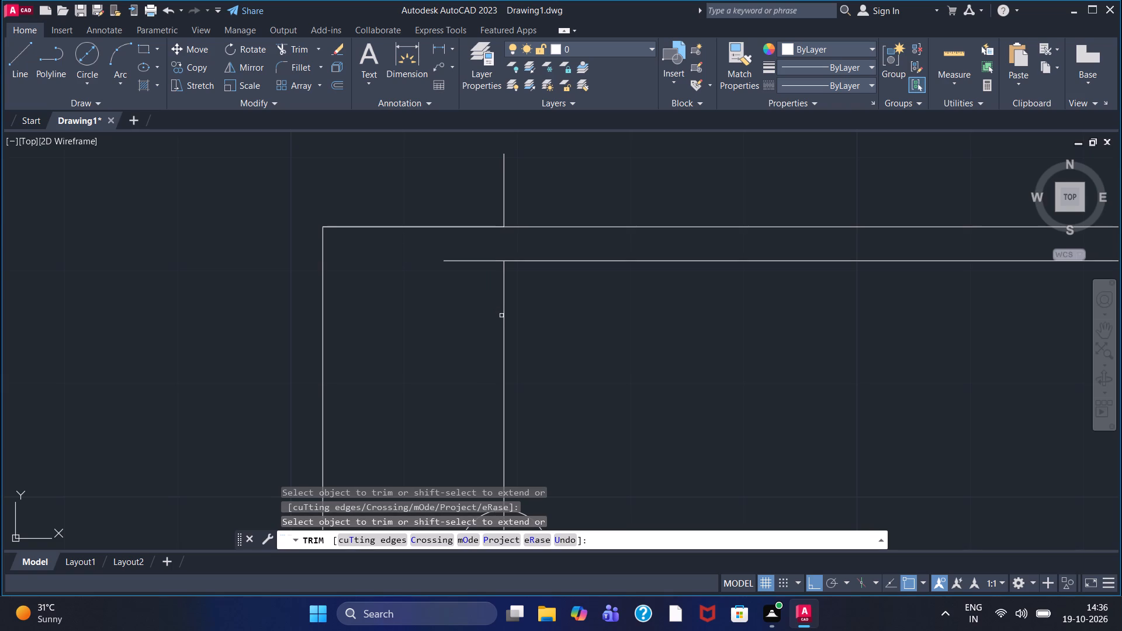
click(475, 261)
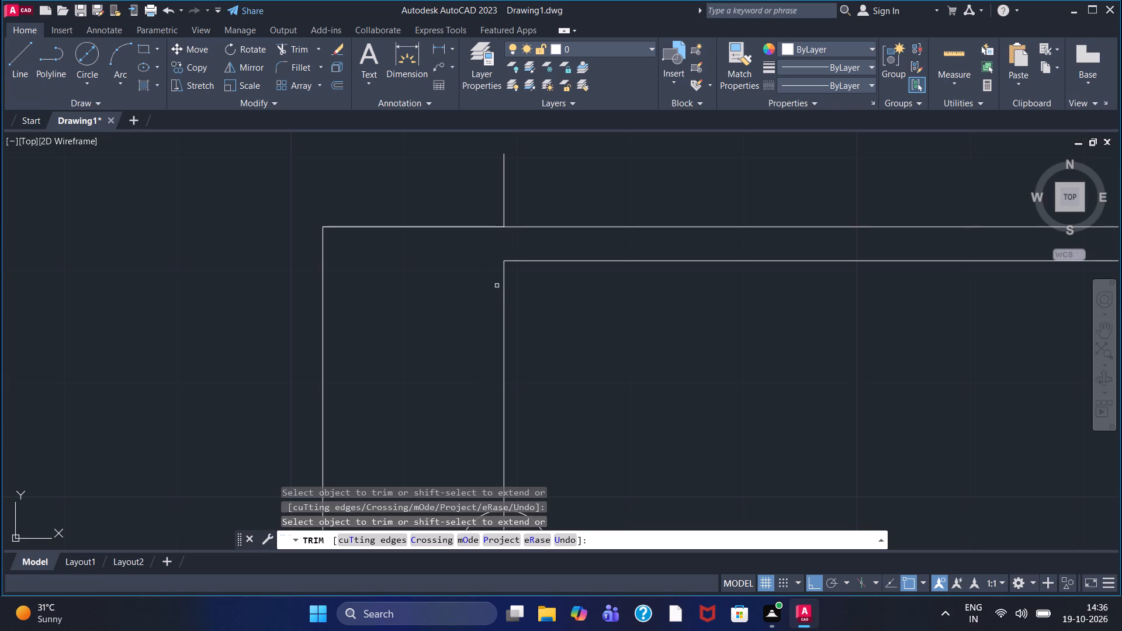
click(501, 296)
click(512, 301)
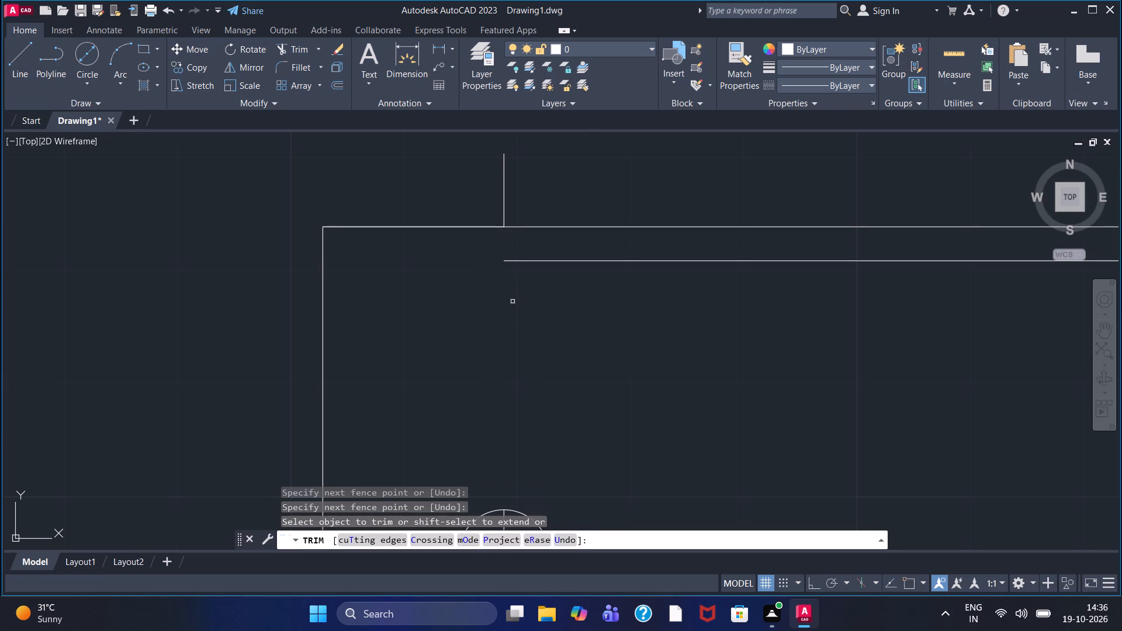
From the inner horizontal line's left end, draw a line 10 down, continuing horizontally right past the right vertical line.
click(12, 63)
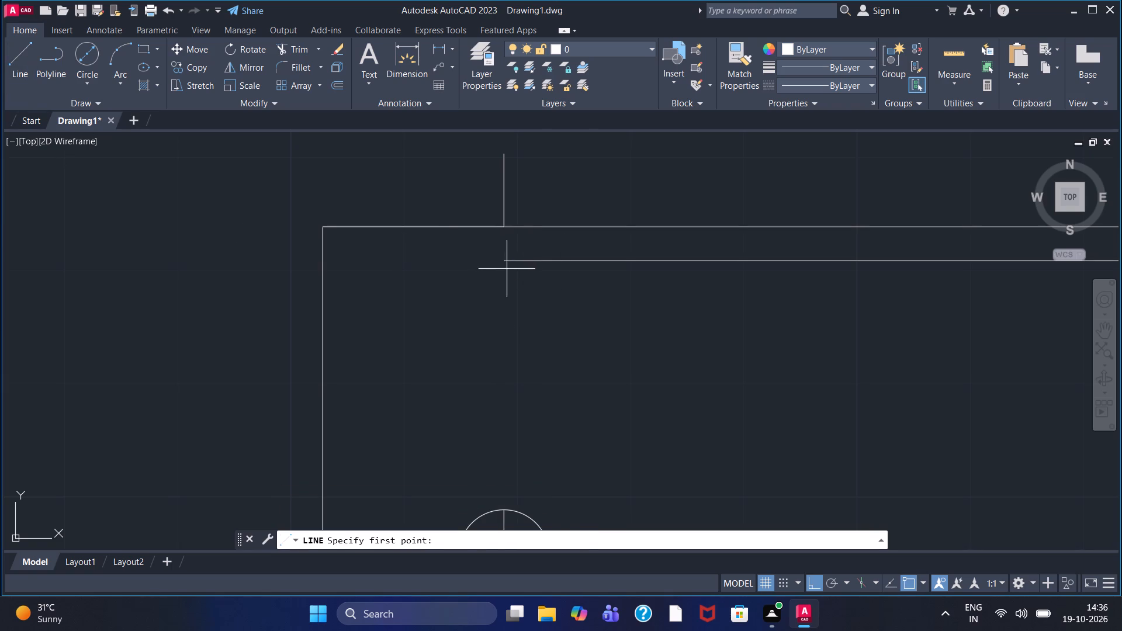
click(507, 260)
text(10)
key(Return)
key(period)
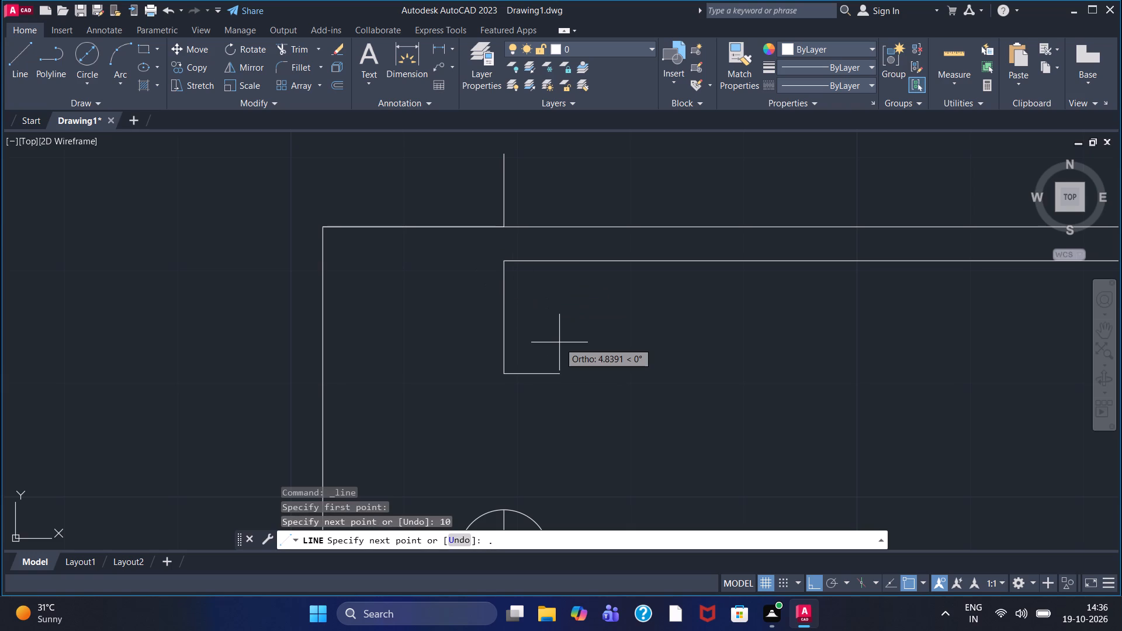
scroll(639, 336, down, 1)
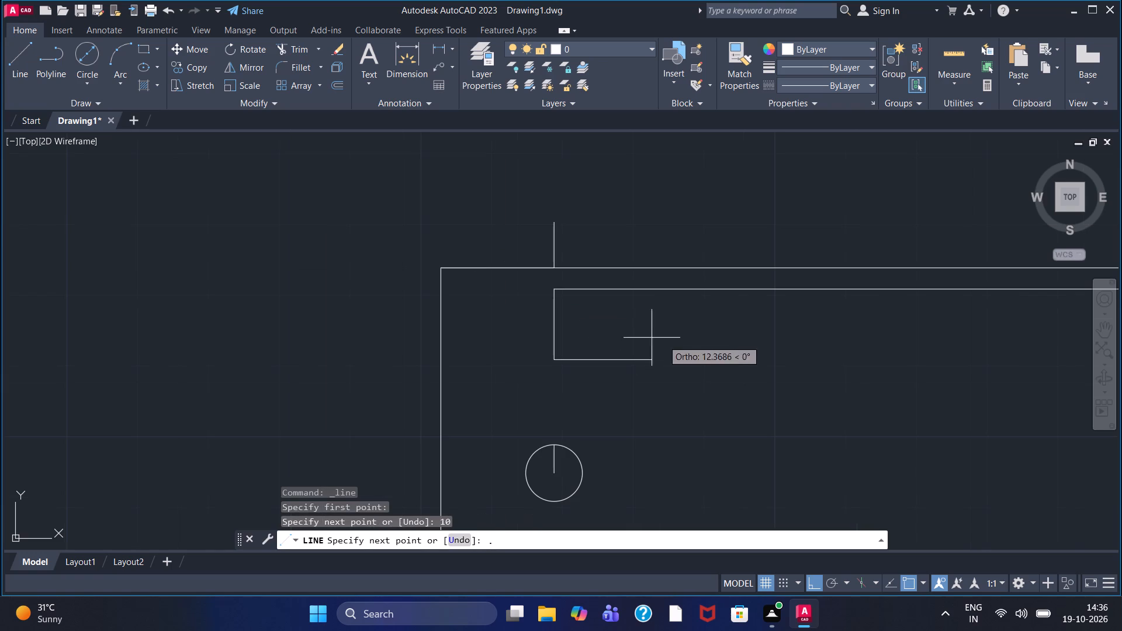
middle_drag(888, 349, 607, 366)
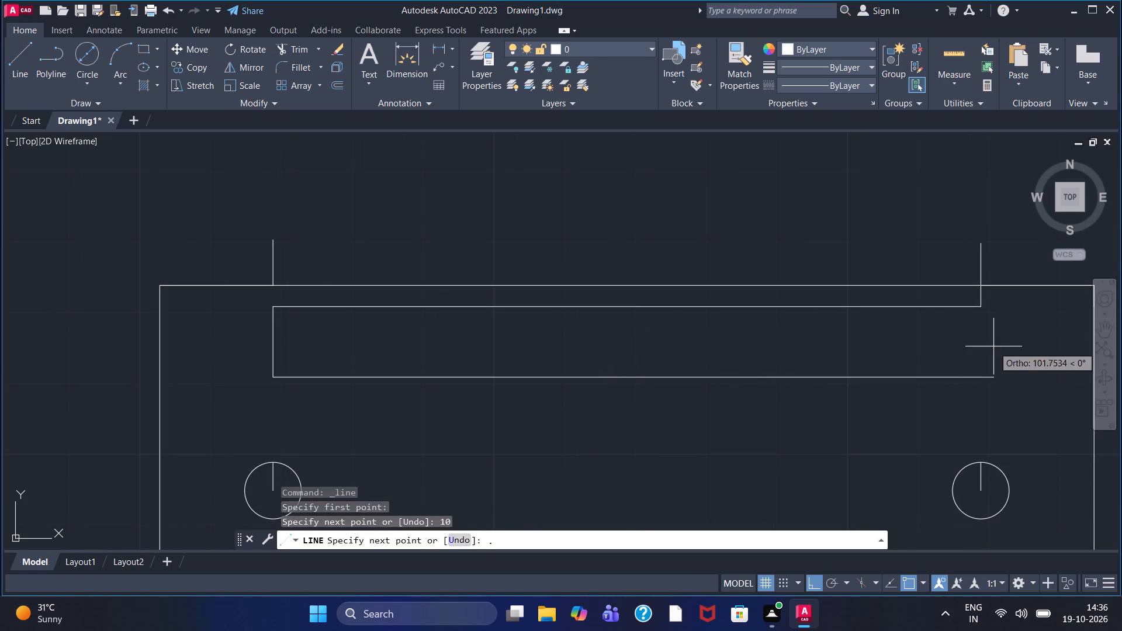
click(1005, 346)
right_click(1005, 346)
click(1010, 354)
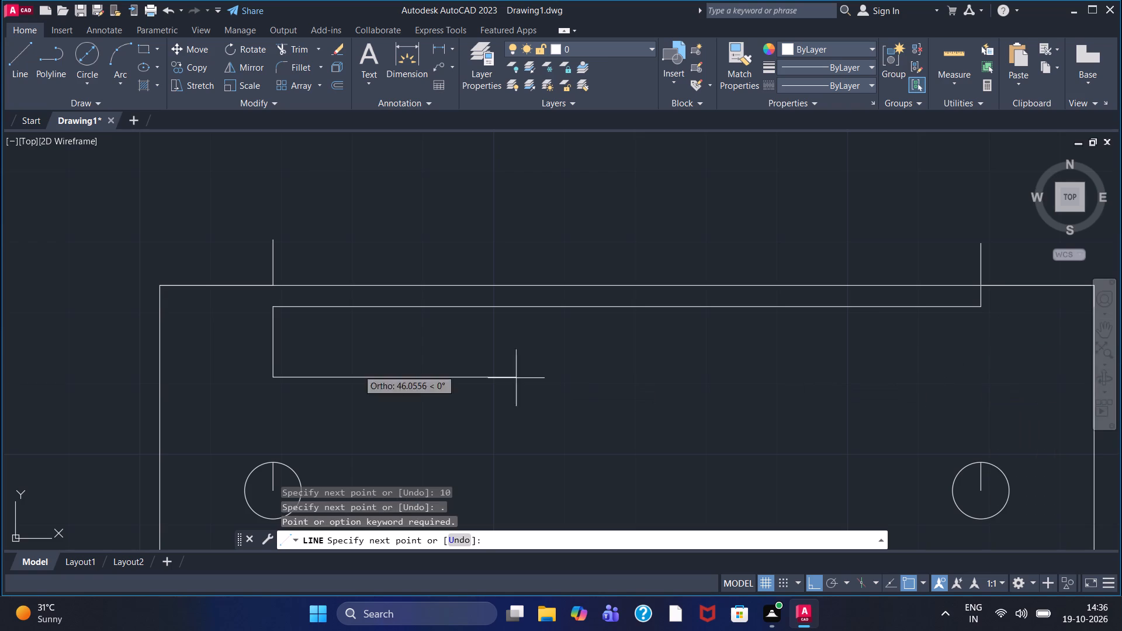
click(1023, 370)
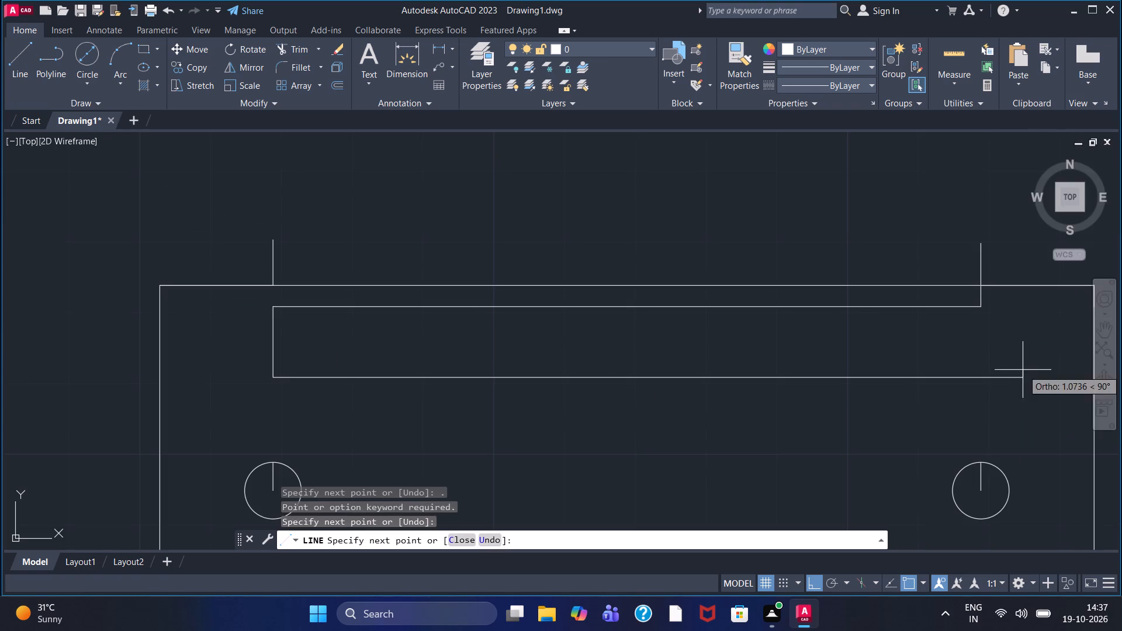
right_click(833, 339)
click(846, 348)
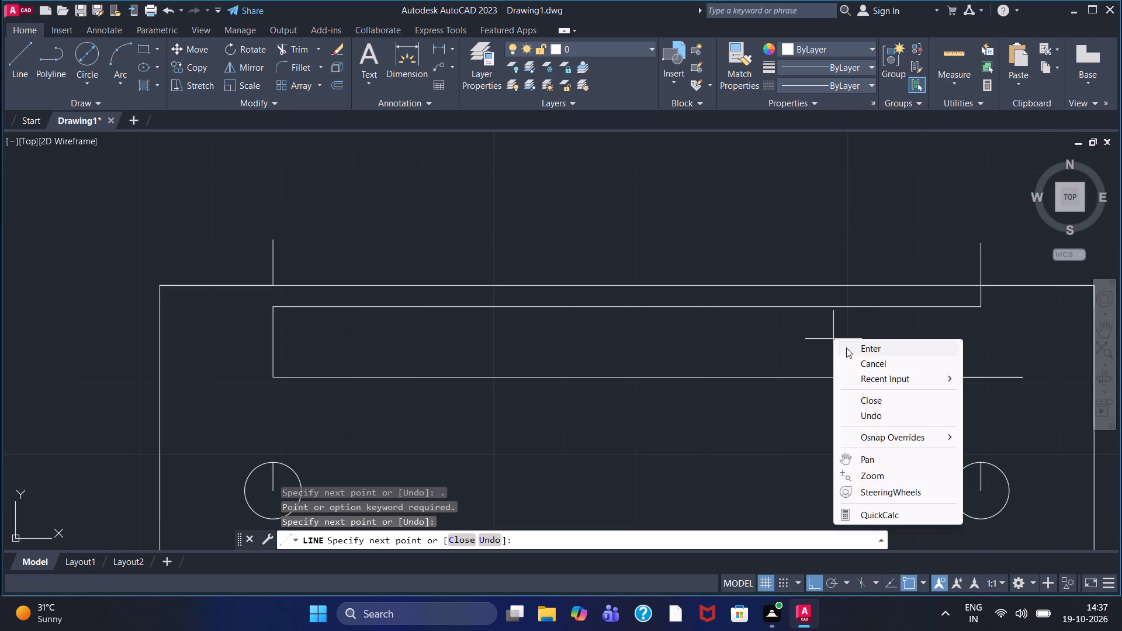
Draw a vertical line from the upper inner line's right end down past the lower inner horizontal line.
middle_drag(818, 352, 463, 351)
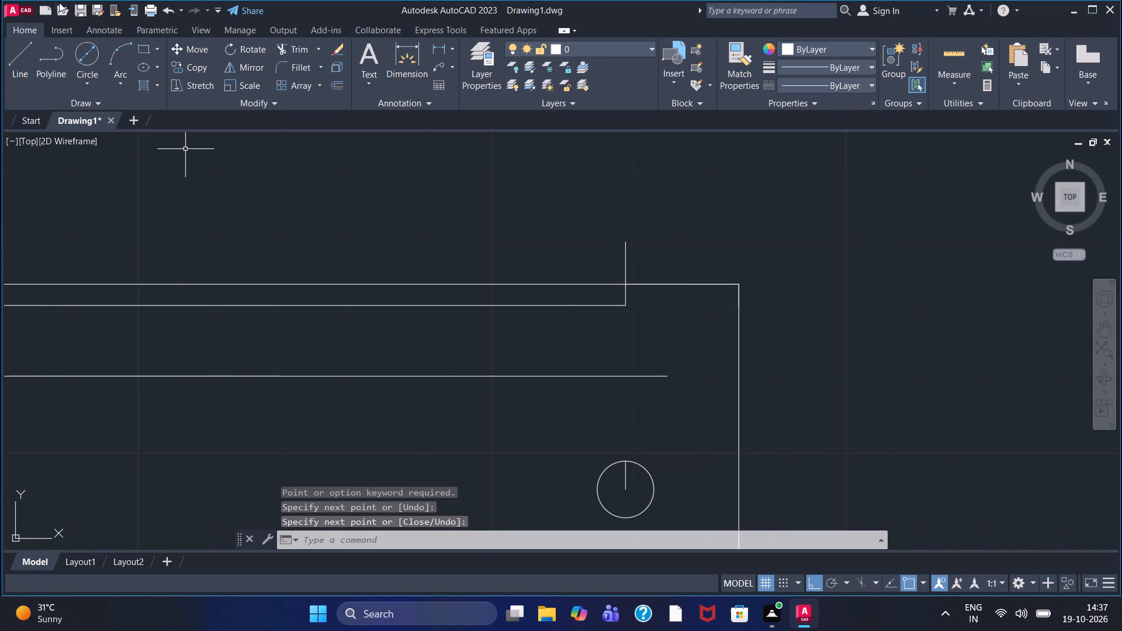
click(18, 60)
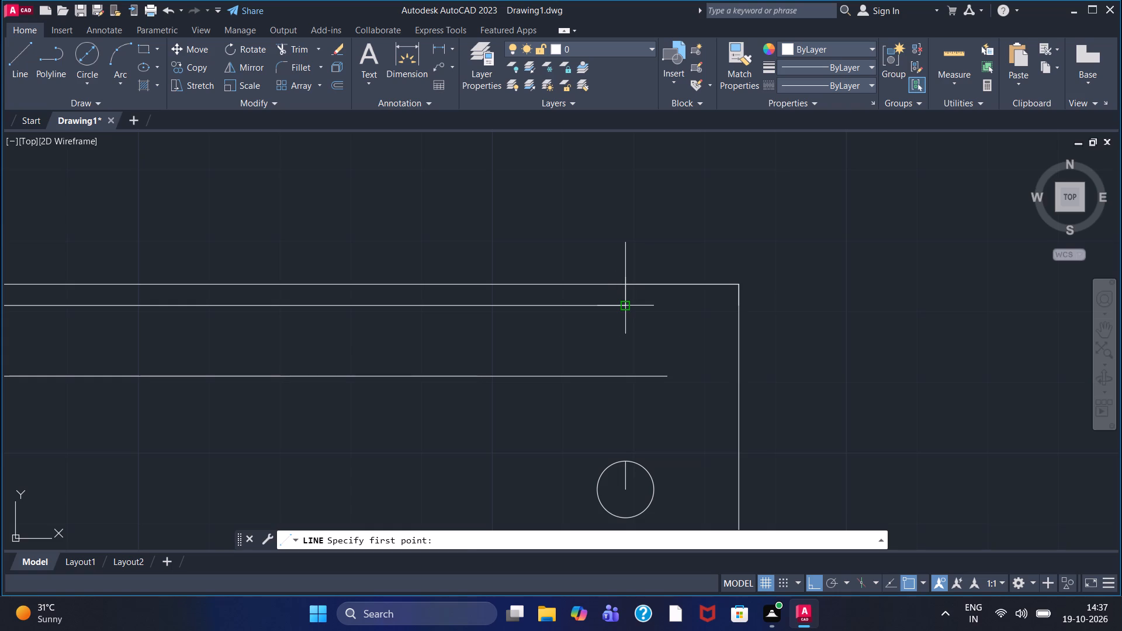
click(622, 307)
click(622, 406)
right_click(622, 406)
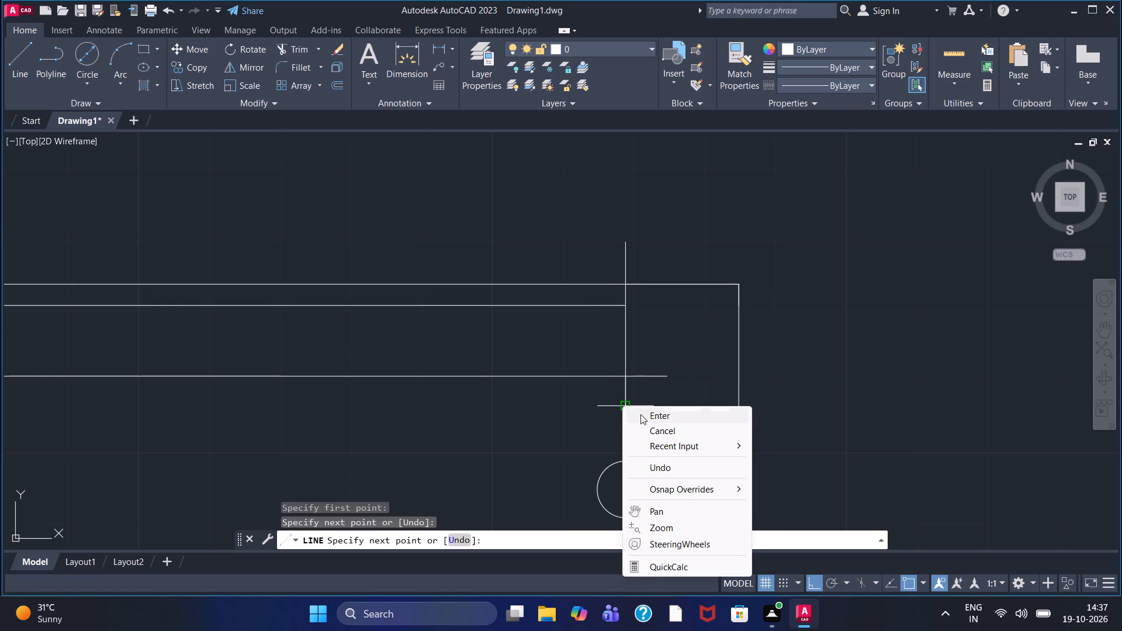
click(640, 418)
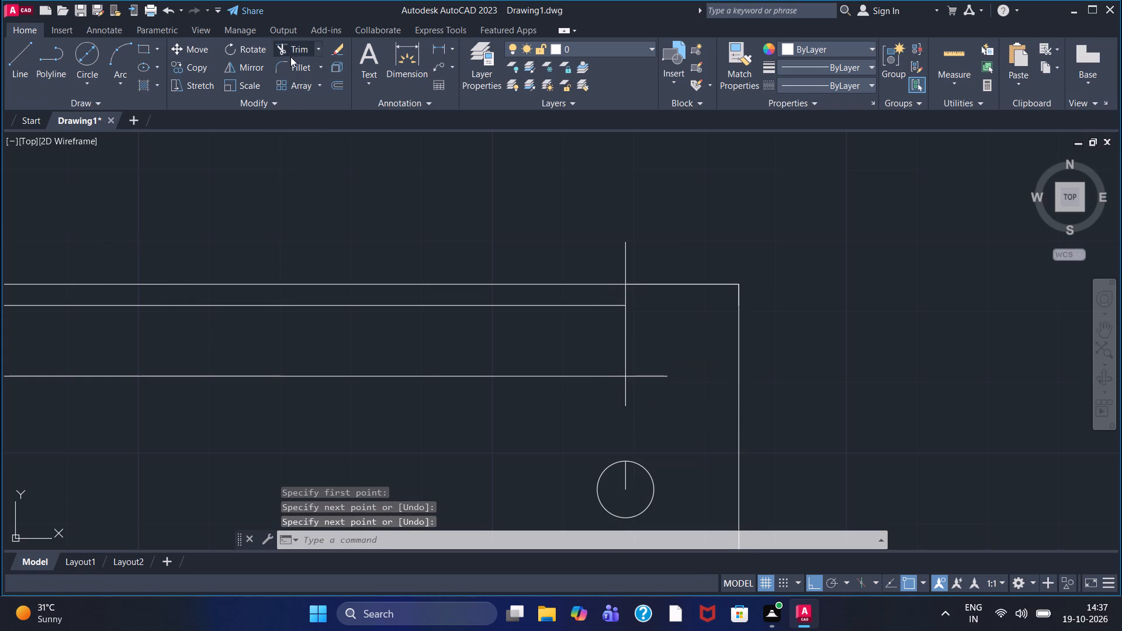
Trim the inner rectangle's lower-right overhangs, its vertical piece up to the plate's top edge, and both line stubs above the plate.
click(290, 57)
drag(640, 367, 642, 389)
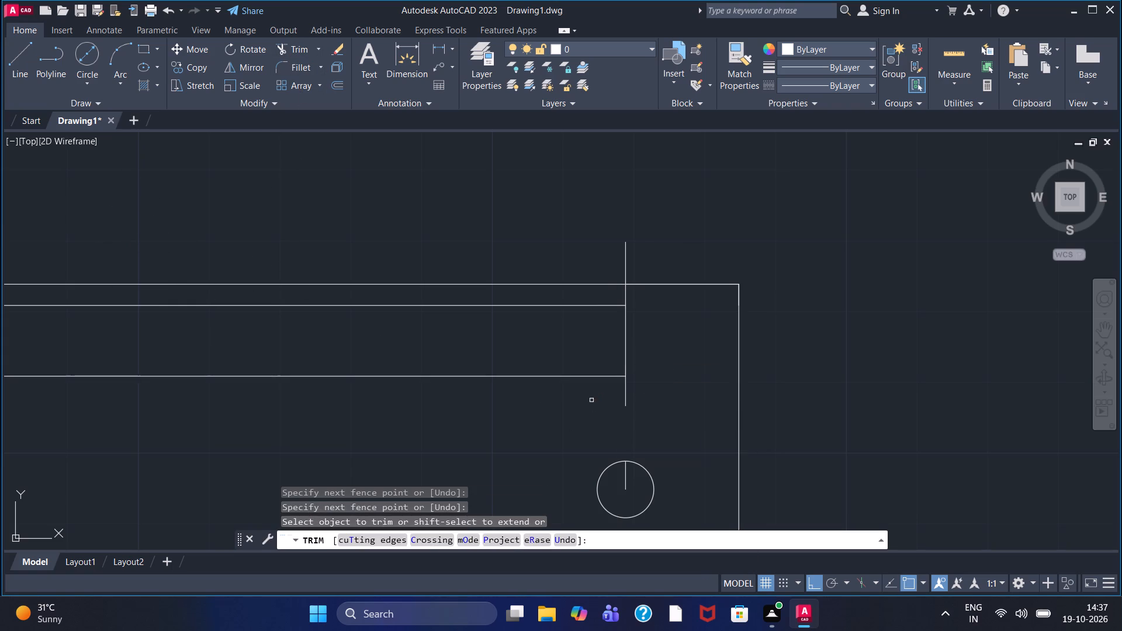
drag(591, 401, 640, 393)
drag(615, 292, 648, 295)
drag(610, 269, 666, 269)
scroll(621, 330, down, 1)
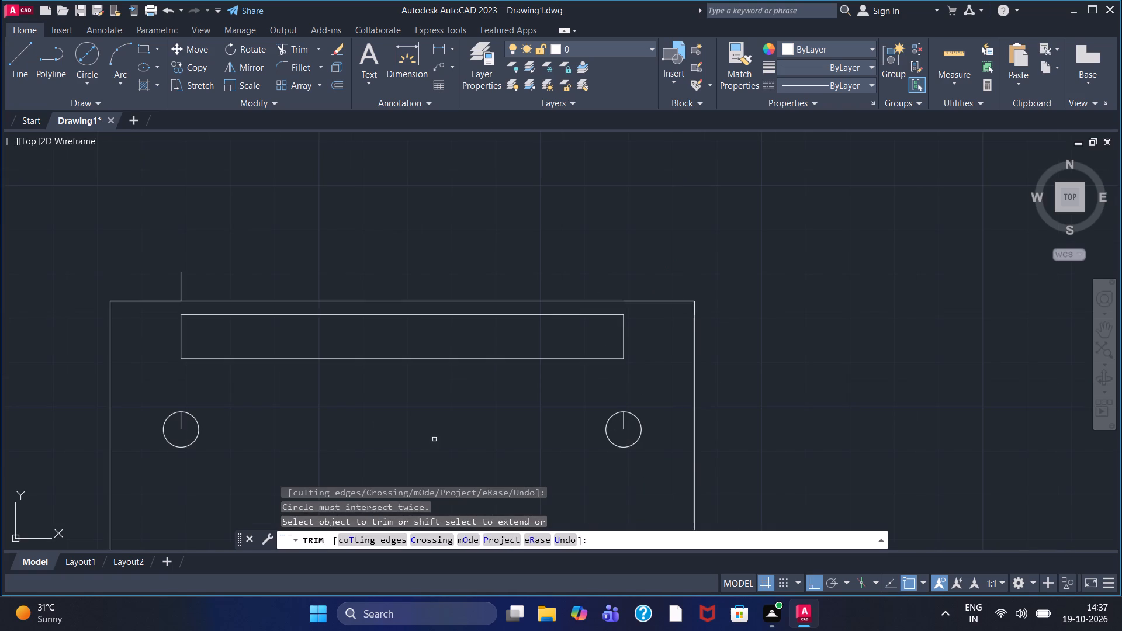
drag(159, 286, 202, 289)
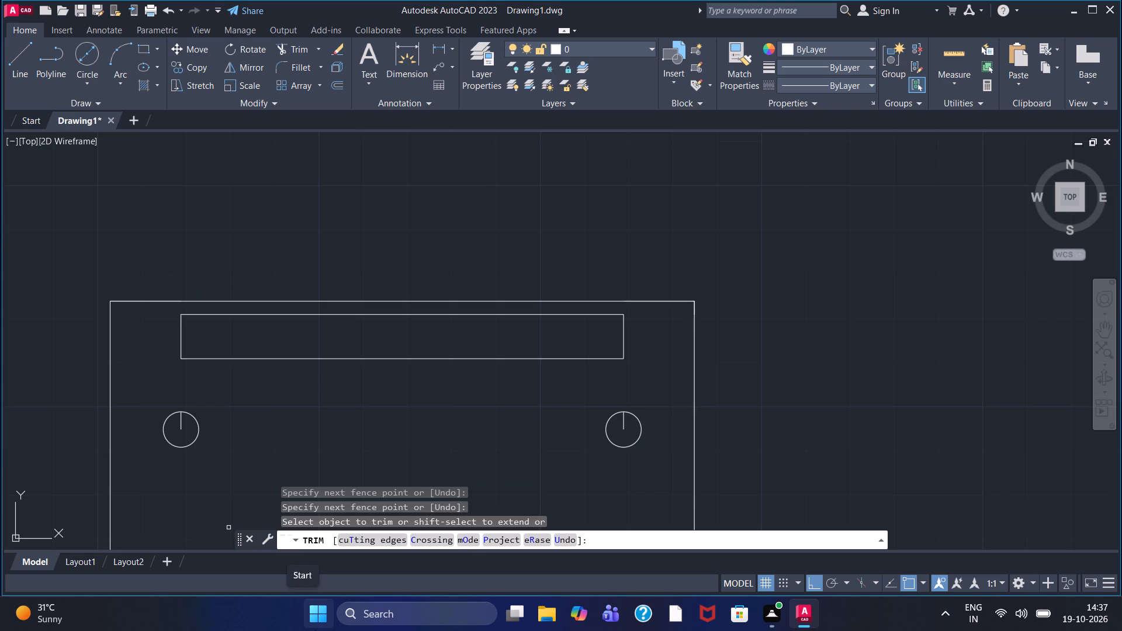
Draw a vertical line from the inner rectangle's lower-left corner through the left circle and past the plate's bottom edge.
middle_drag(451, 439, 451, 411)
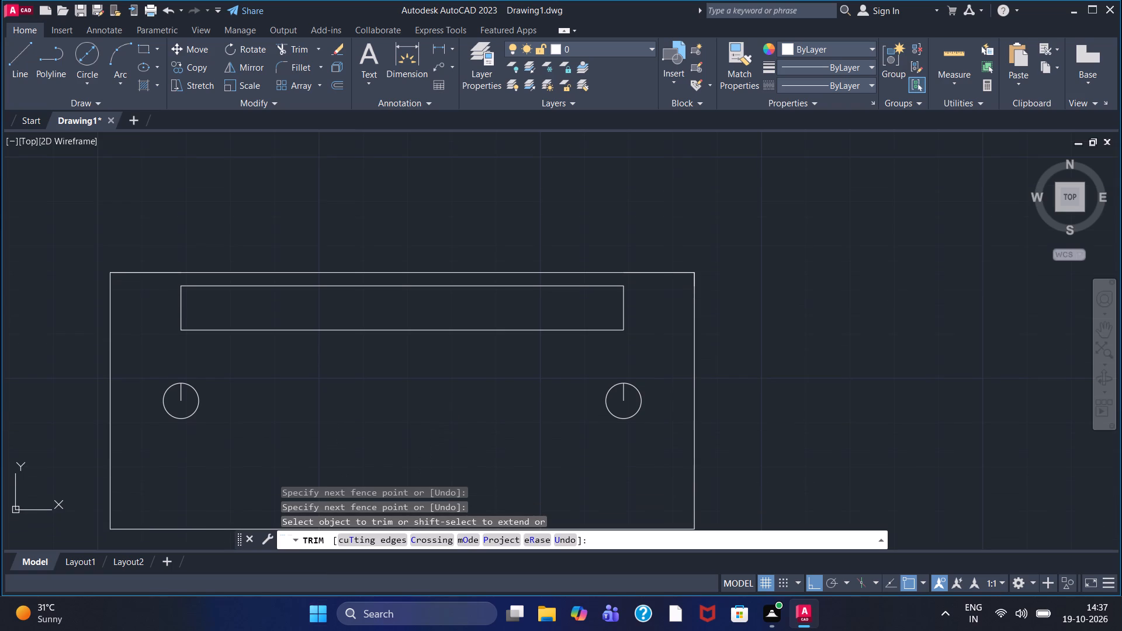
middle_drag(337, 431, 333, 386)
scroll(337, 431, up, 1)
scroll(333, 386, down, 2)
middle_drag(344, 380, 361, 316)
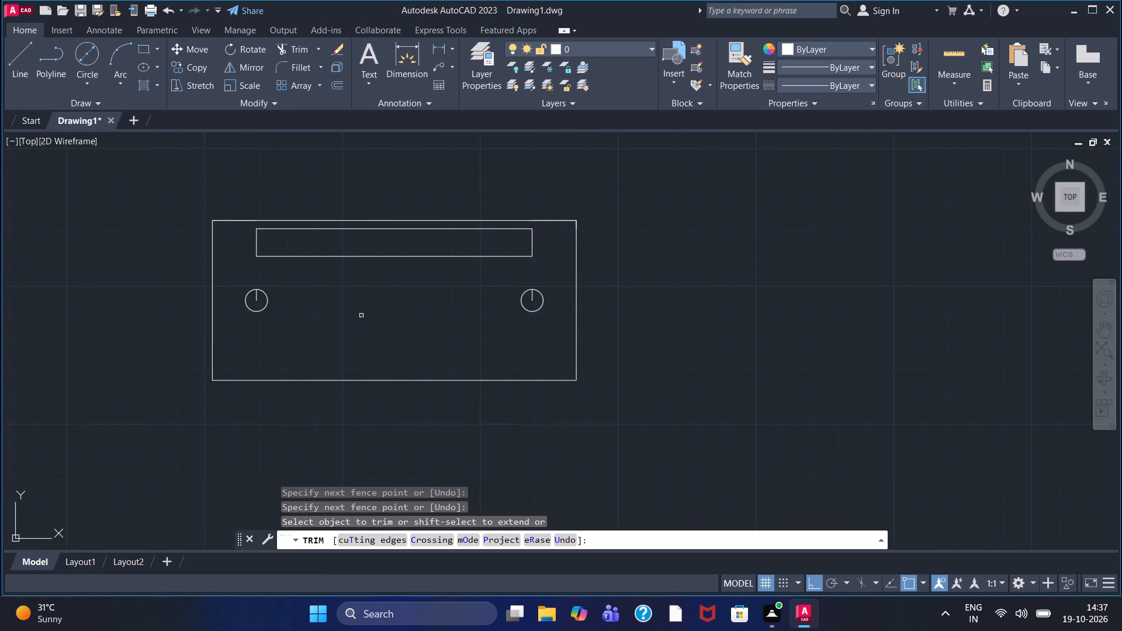
click(25, 50)
click(254, 255)
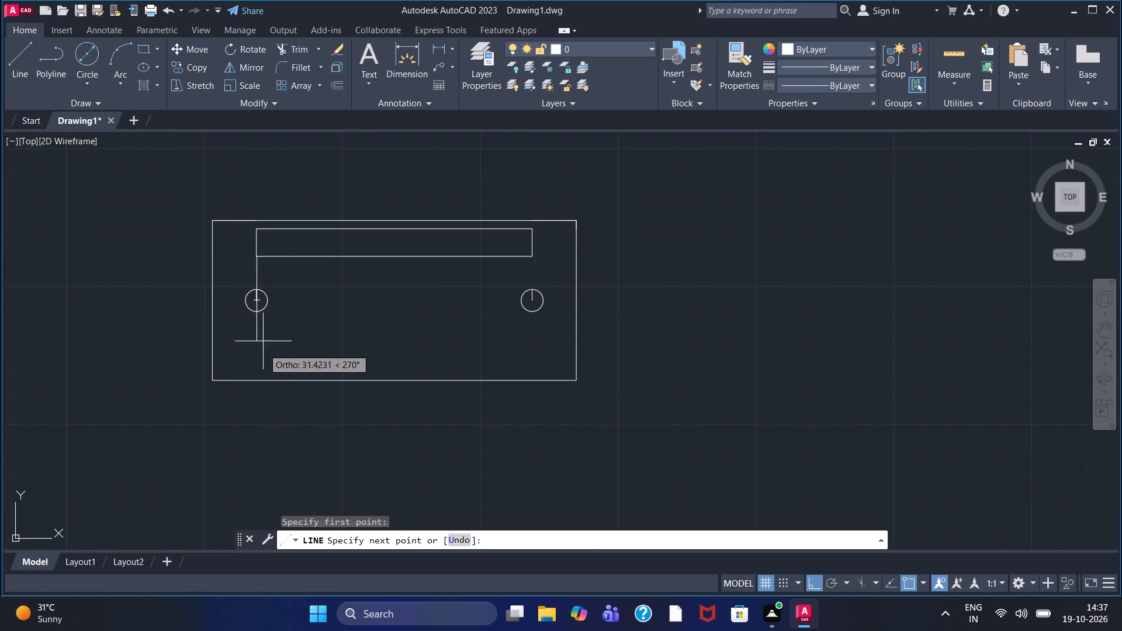
click(259, 396)
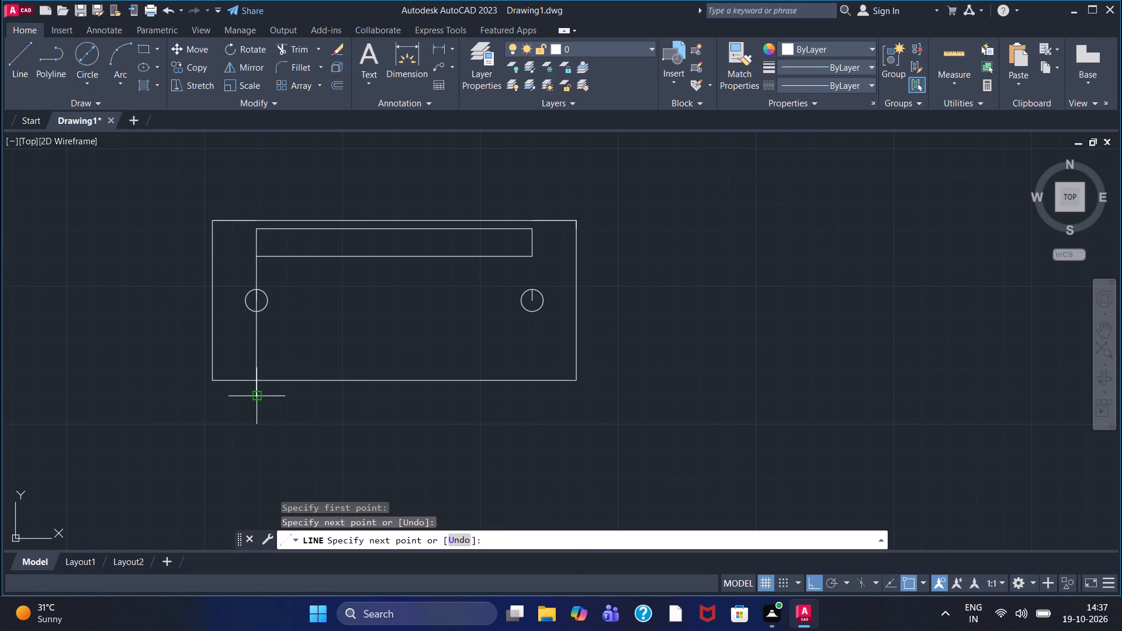
right_click(259, 396)
click(299, 403)
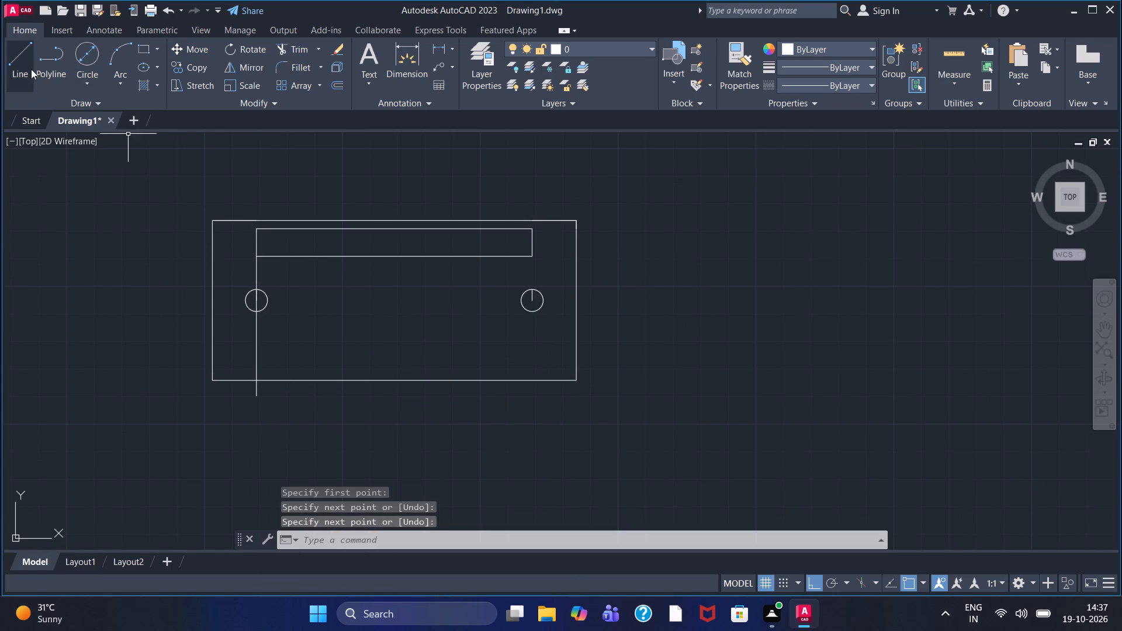
Draw a vertical line from the inner rectangle's lower-right corner through the right circle and past the plate's bottom edge.
click(31, 69)
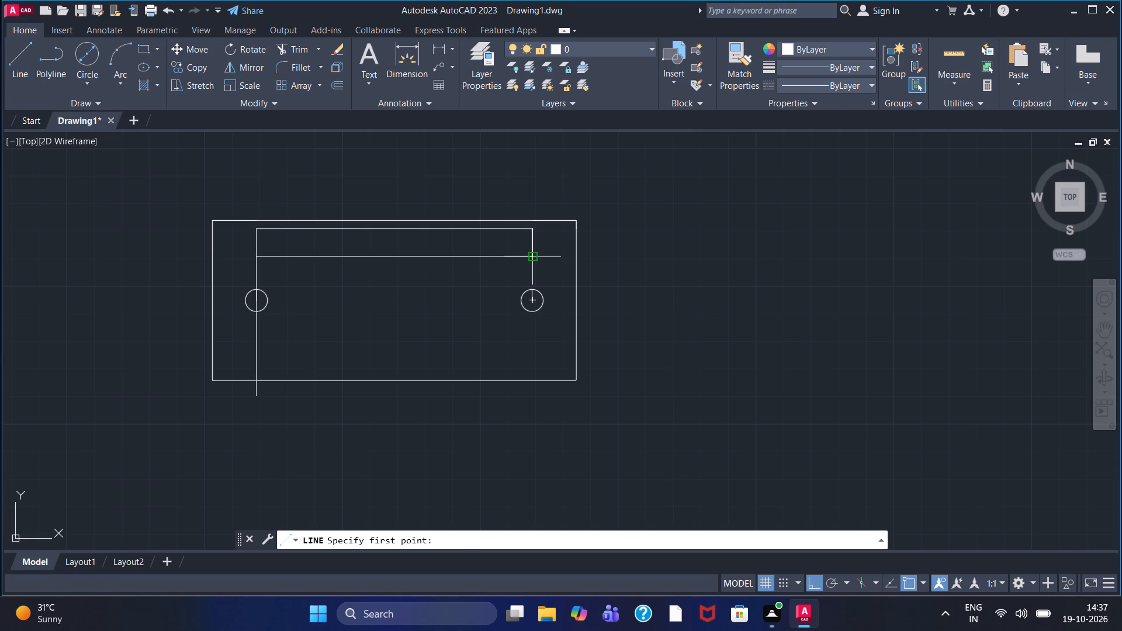
click(531, 255)
click(531, 410)
right_click(531, 410)
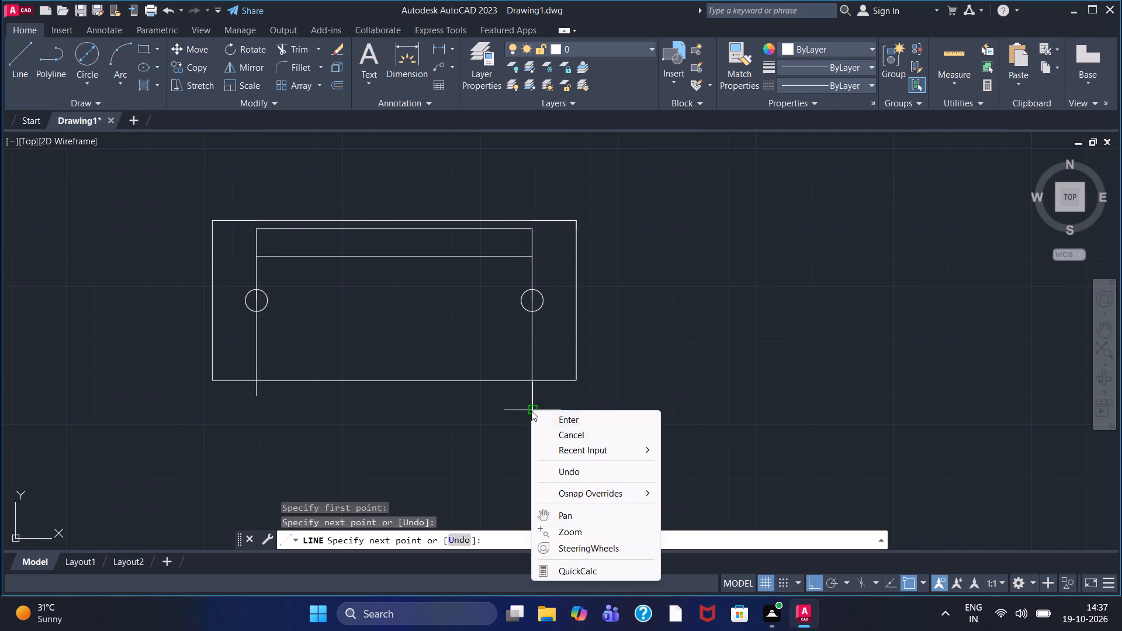
click(547, 418)
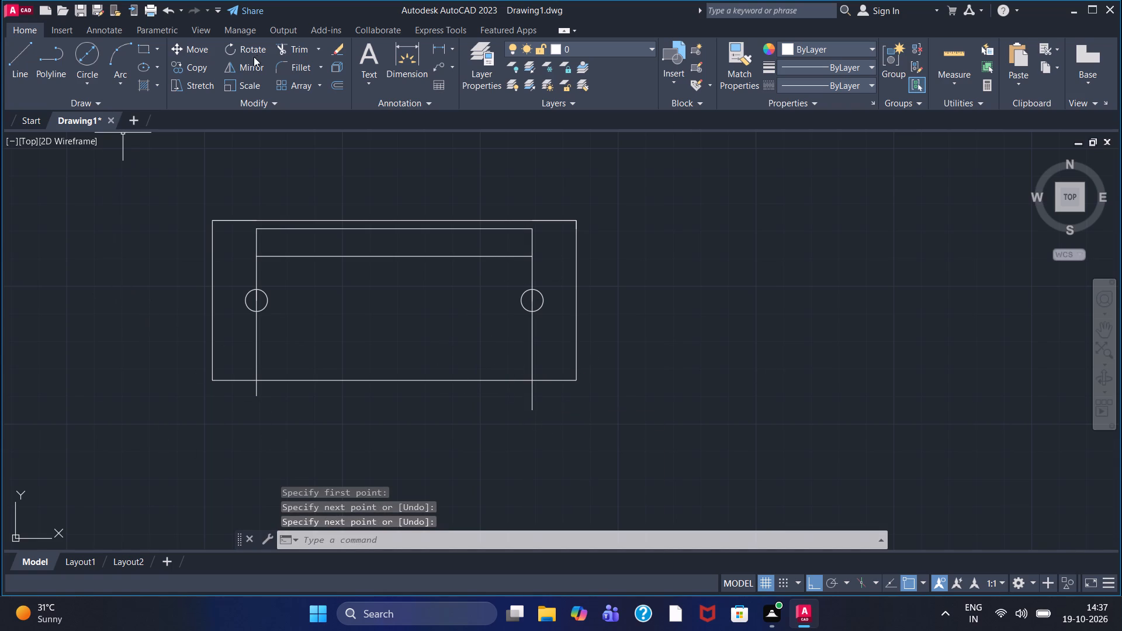
Trim both vertical lines between the circles and the plate's bottom edge.
click(292, 48)
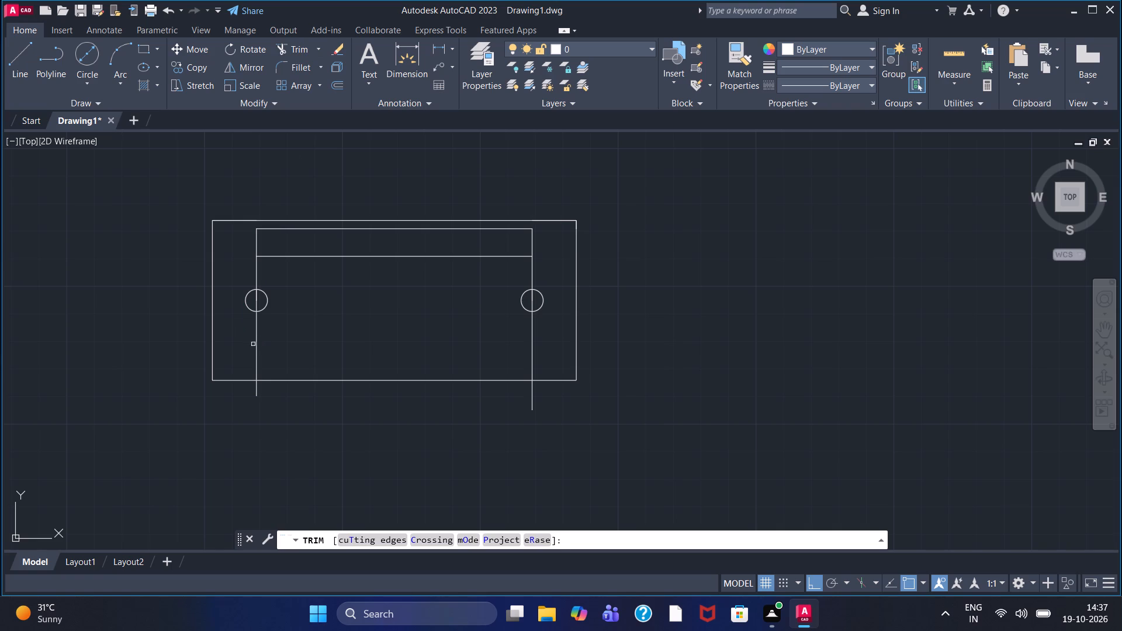
drag(246, 344, 541, 346)
From the right stub's crossing with the bottom edge, draw a line 3 up, continuing into a closed inner rectangle 100 wide and 10 high.
click(21, 67)
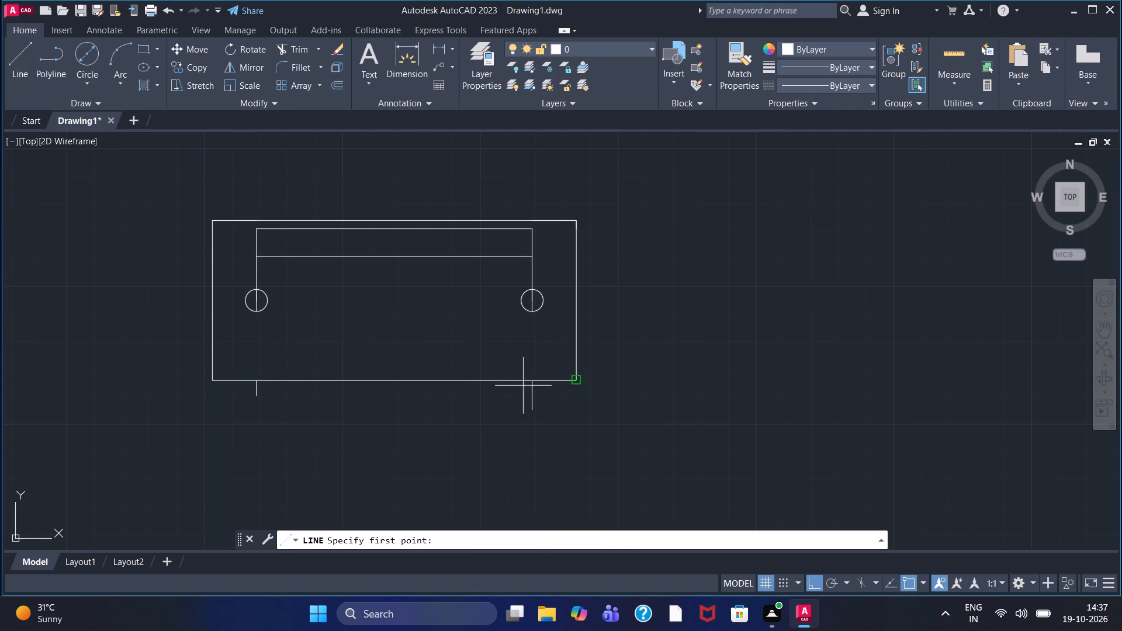
click(534, 383)
key(3)
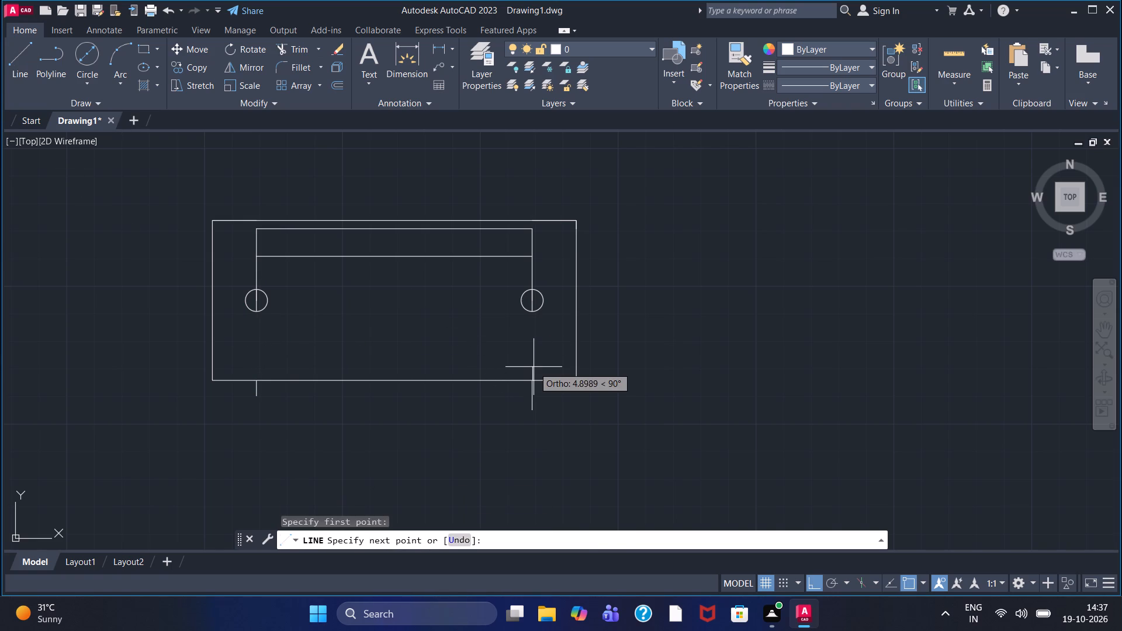
key(Return)
text(100)
key(Return)
text(10)
key(Return)
text(100)
key(Return)
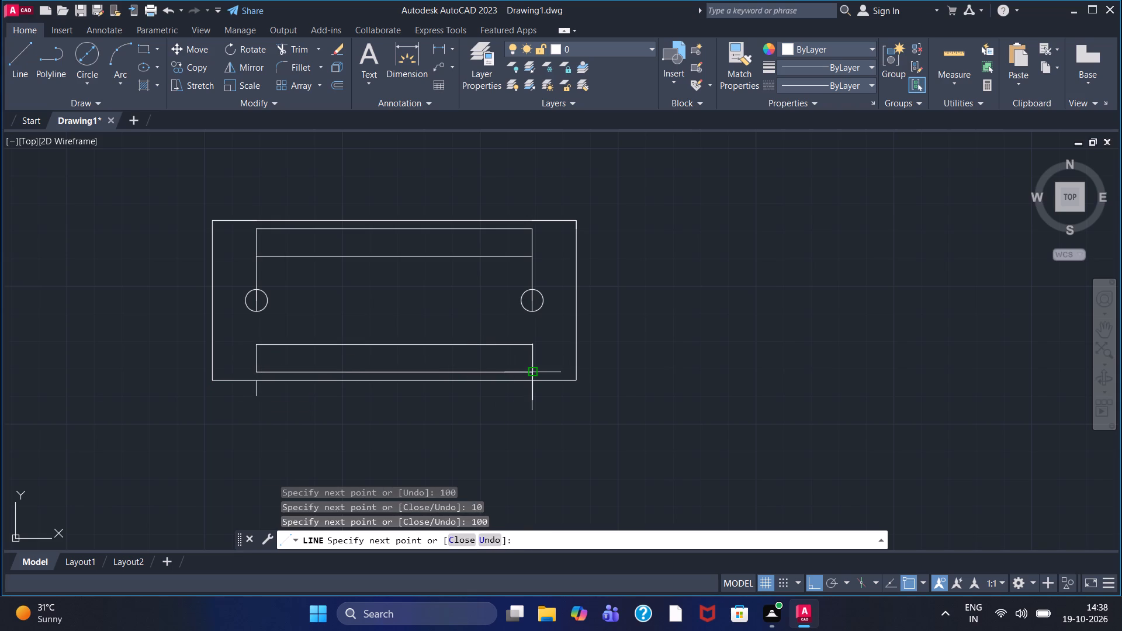
click(531, 369)
right_click(529, 369)
click(552, 377)
Trim the vertical piece between the lower inner rectangle and the plate's bottom edge, and both line stubs below the plate.
scroll(543, 377, up, 2)
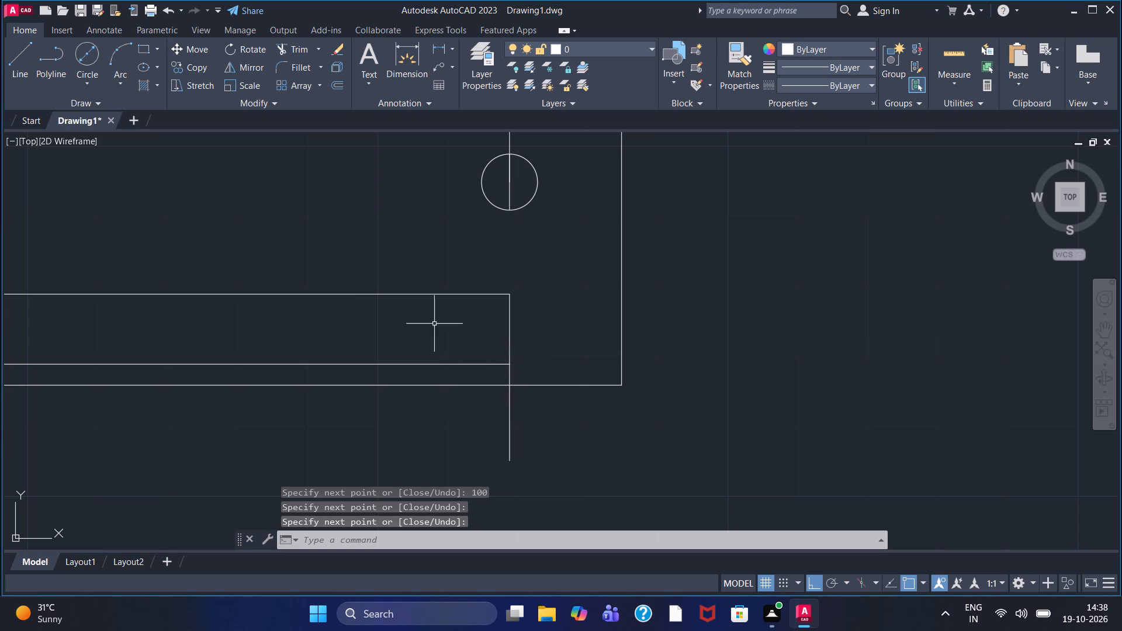
click(309, 44)
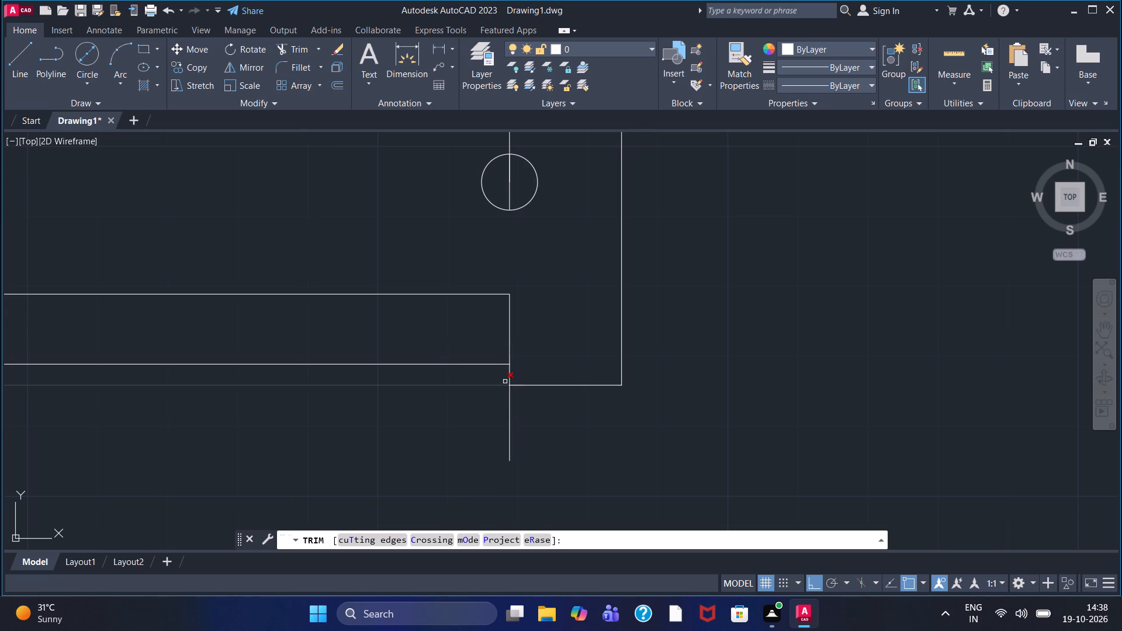
drag(501, 380, 522, 375)
drag(502, 434, 537, 425)
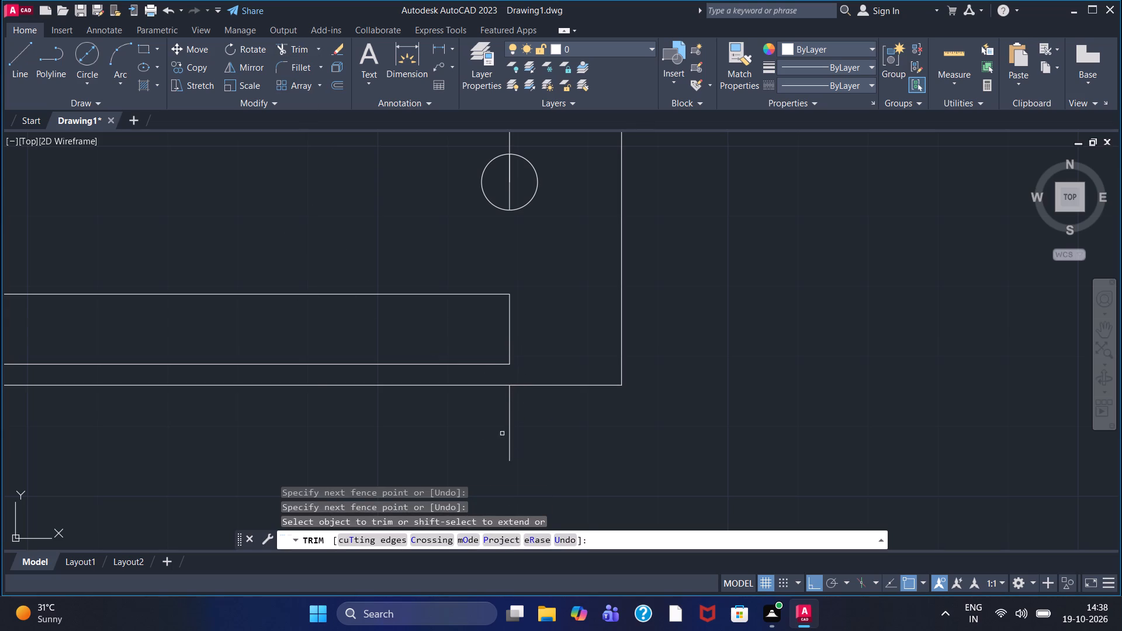
drag(537, 425, 539, 425)
scroll(348, 443, down, 1)
scroll(265, 446, down, 1)
middle_drag(63, 455, 159, 440)
scroll(162, 432, up, 2)
drag(242, 396, 293, 389)
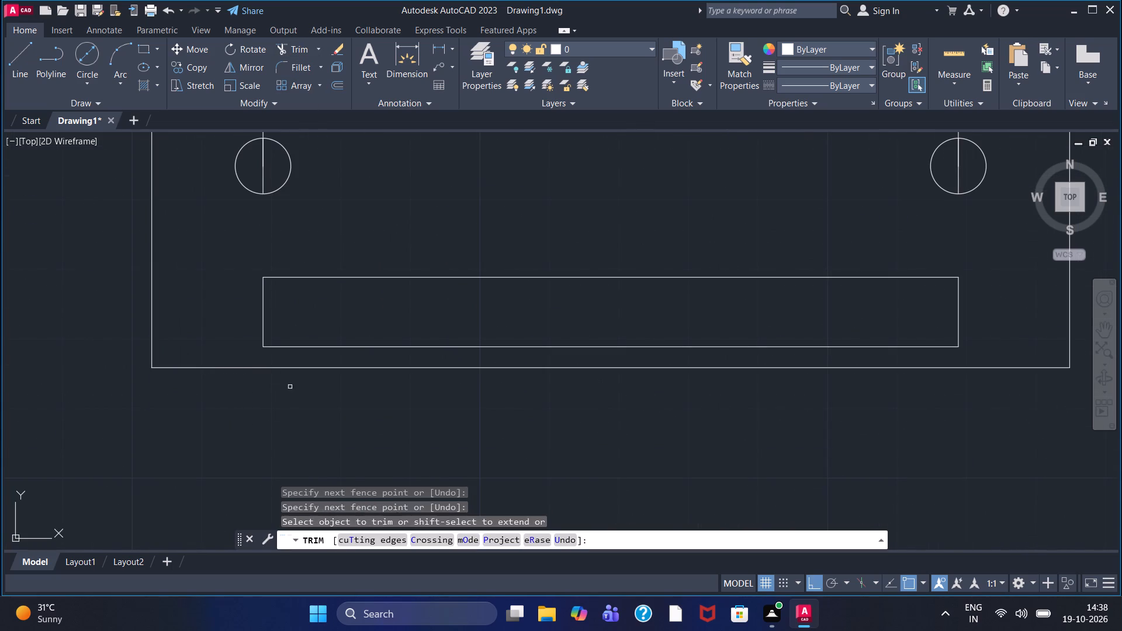
Trim the vertical lines between the upper inner rectangle and both circles, and their pieces in the circles' lower halves.
scroll(252, 170, down, 1)
drag(252, 170, 269, 173)
scroll(269, 174, down, 1)
middle_drag(269, 174, 267, 259)
drag(252, 230, 292, 230)
drag(522, 236, 558, 231)
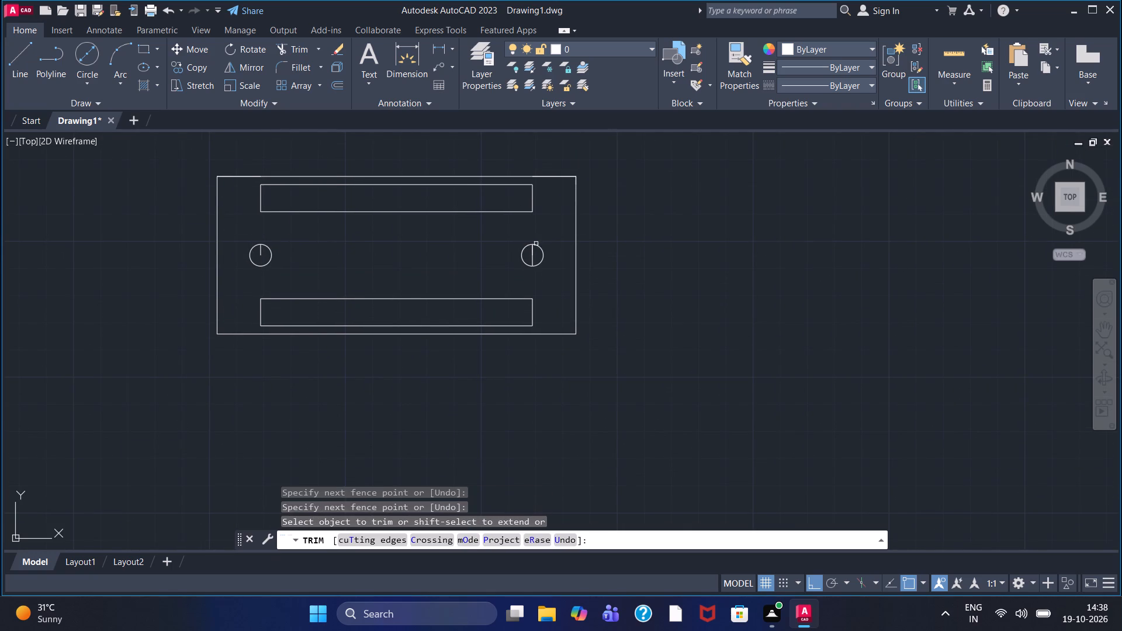
scroll(522, 265, up, 2)
drag(536, 249, 552, 247)
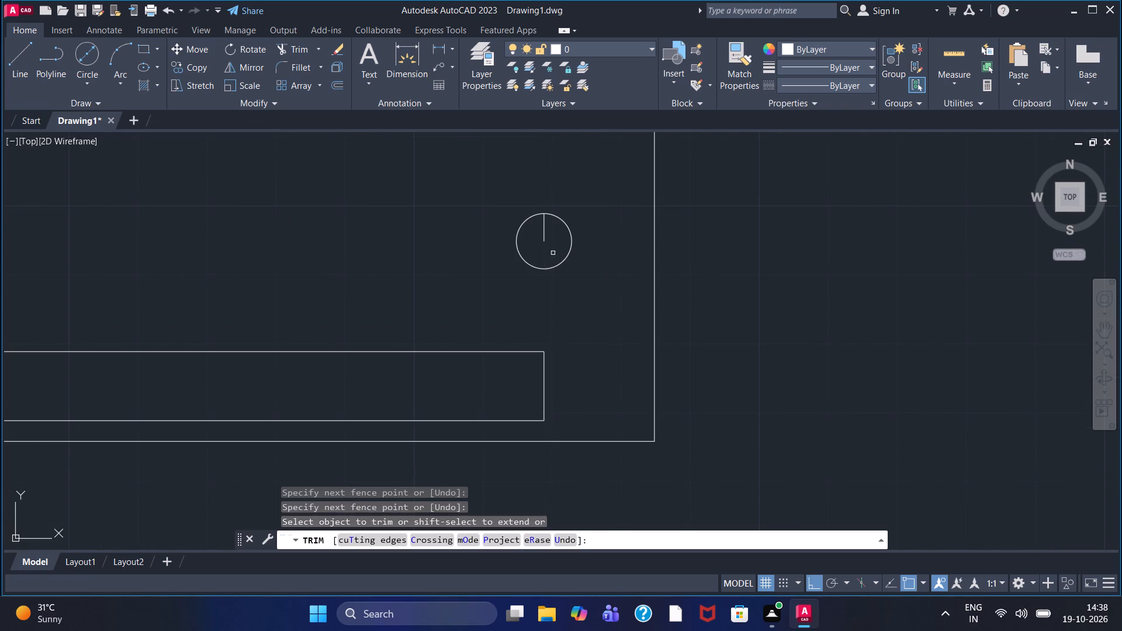
Trim the vertical line piece out of the right circle's upper half.
scroll(537, 235, up, 1)
drag(537, 235, 560, 221)
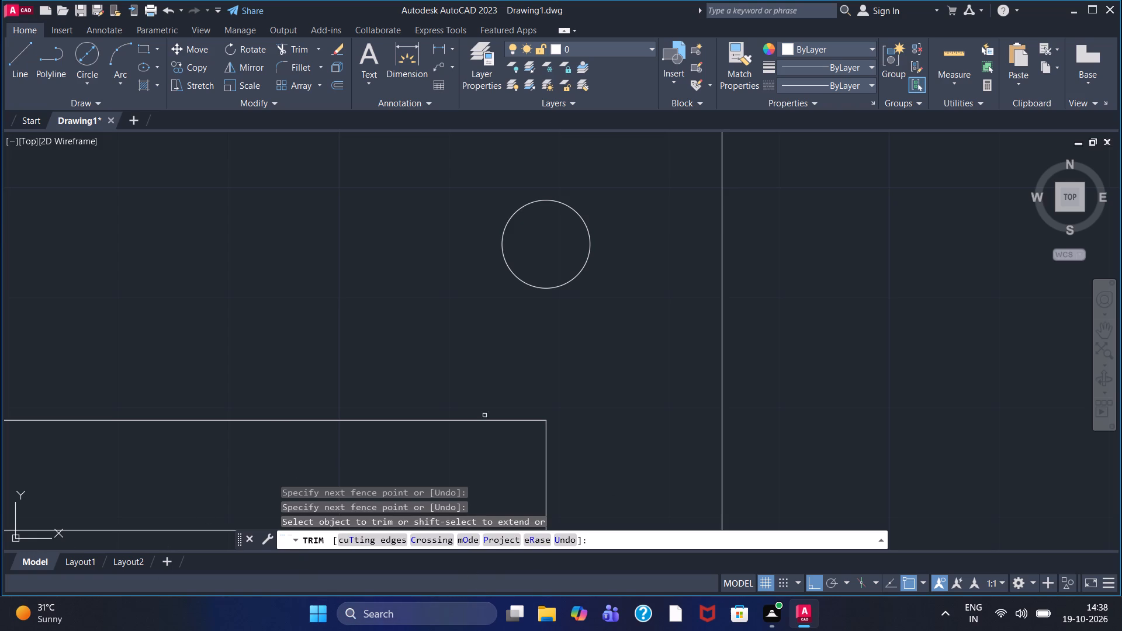
Offset both end lines of the lower inner rectangle a short distance inward, using the Through option.
scroll(343, 397, down, 2)
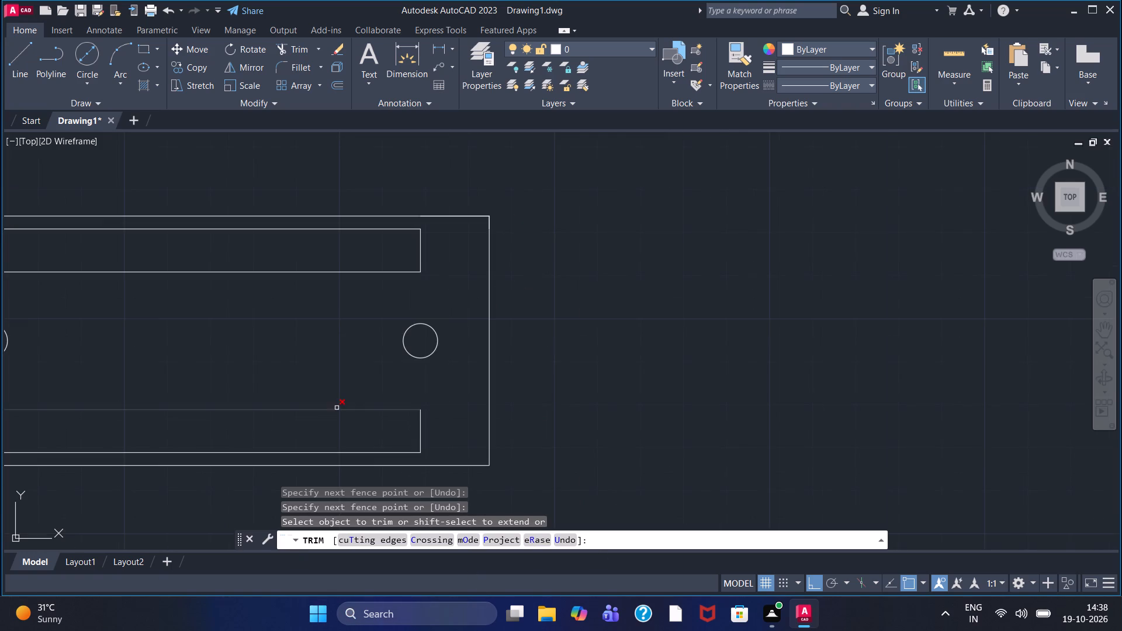
scroll(326, 394, down, 1)
middle_drag(310, 378, 330, 367)
scroll(310, 378, up, 1)
scroll(330, 367, down, 1)
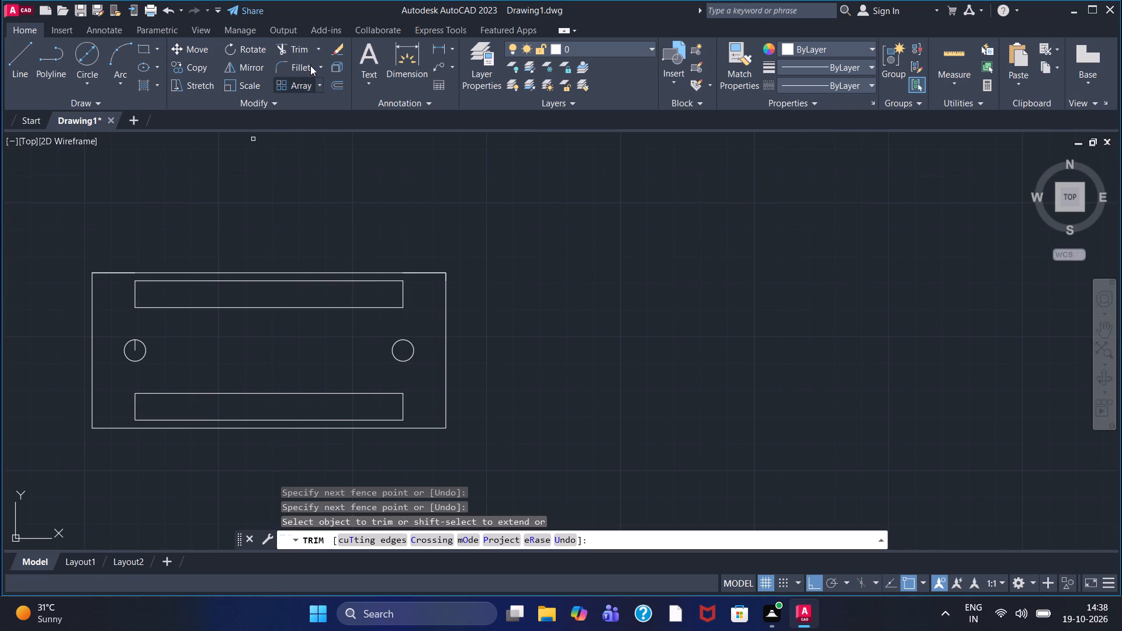
click(344, 85)
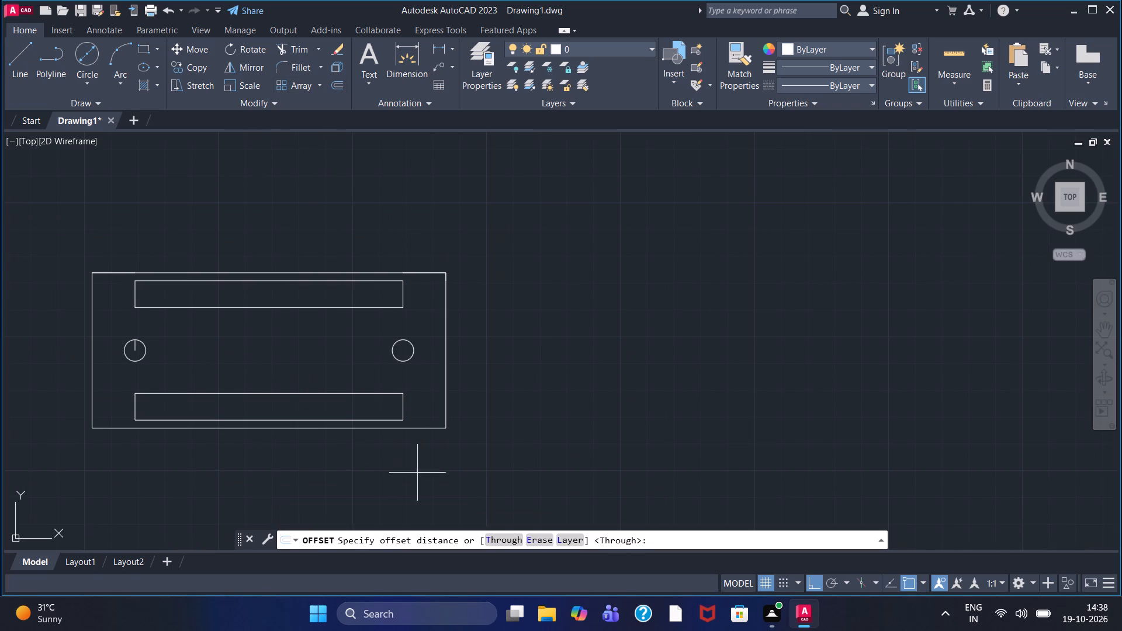
click(503, 539)
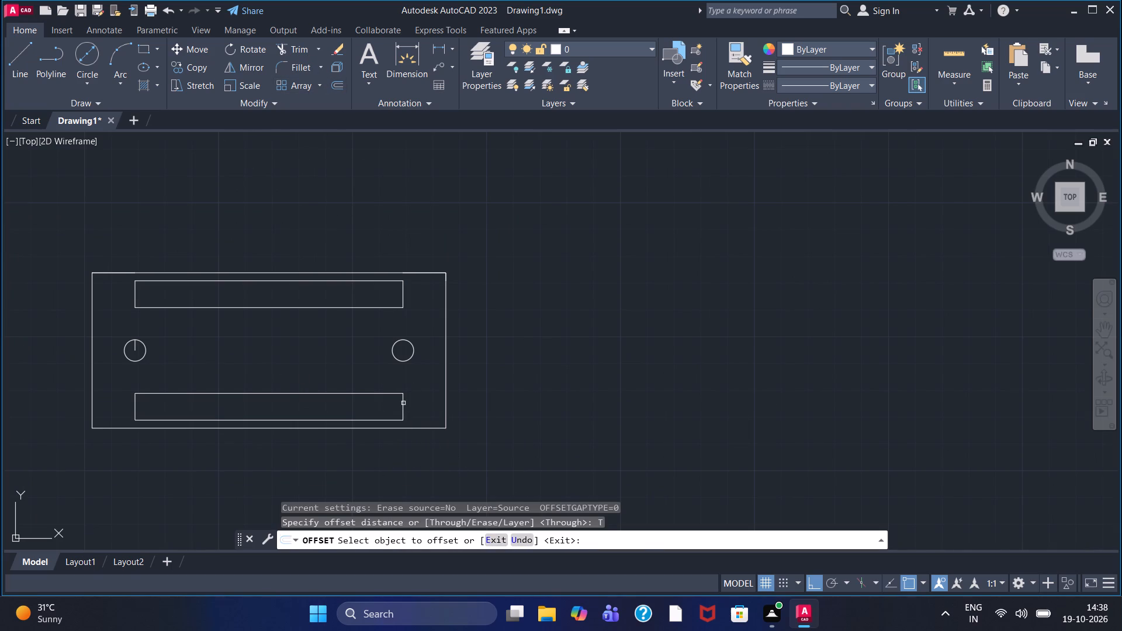
click(403, 403)
double_click(389, 408)
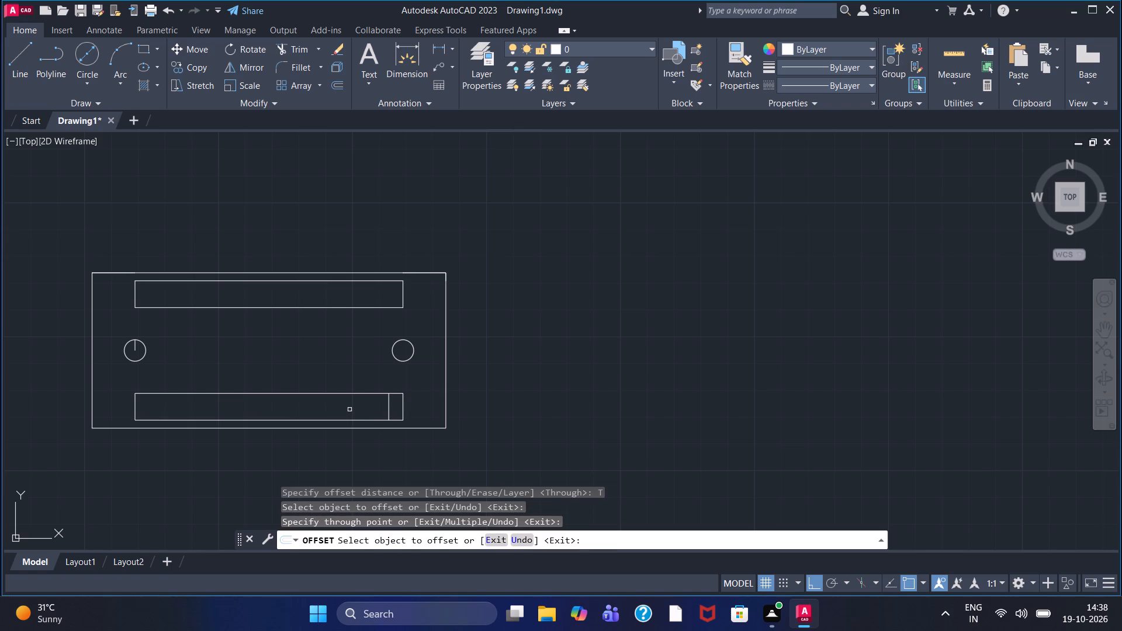
click(136, 406)
click(148, 411)
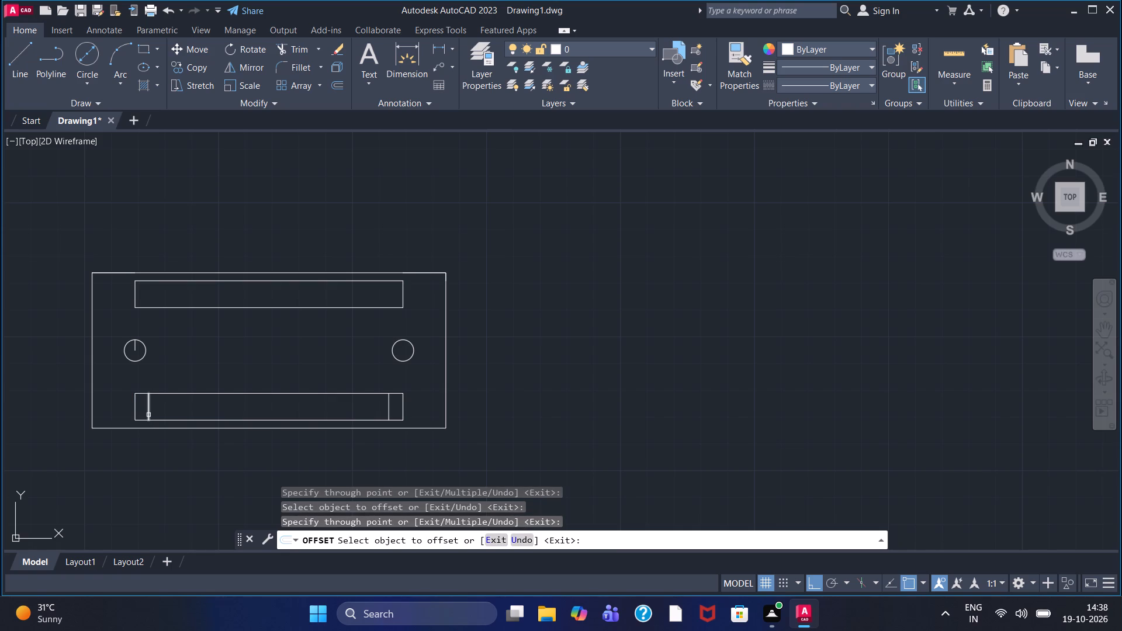
Offset the lower rectangle's two new lines further inward, through points roughly a third and three quarters along its length.
click(148, 415)
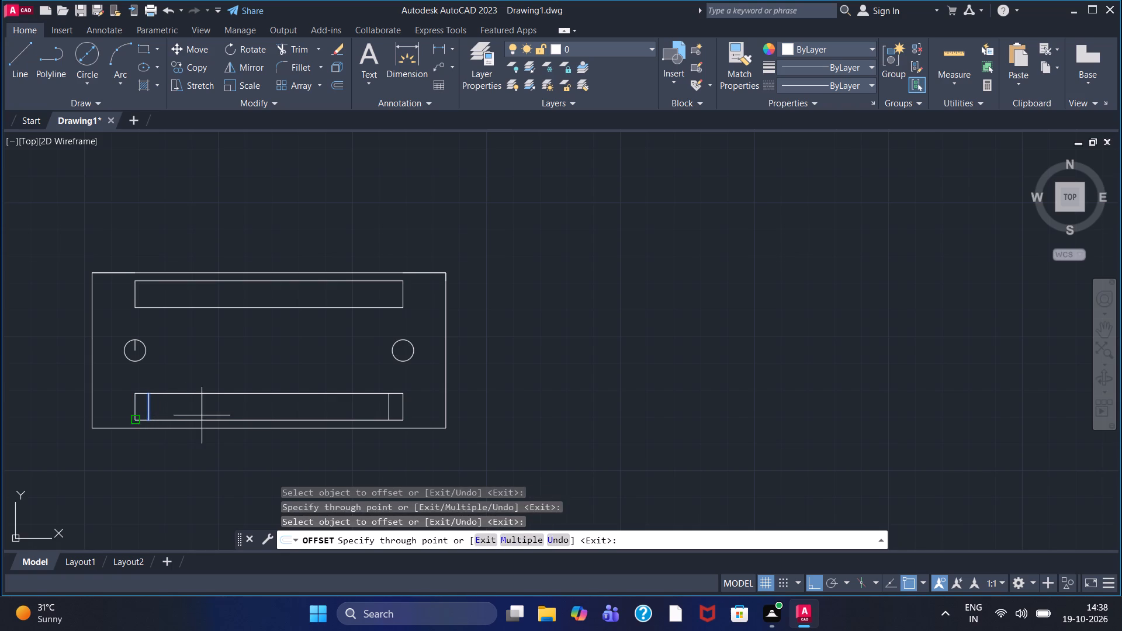
click(217, 409)
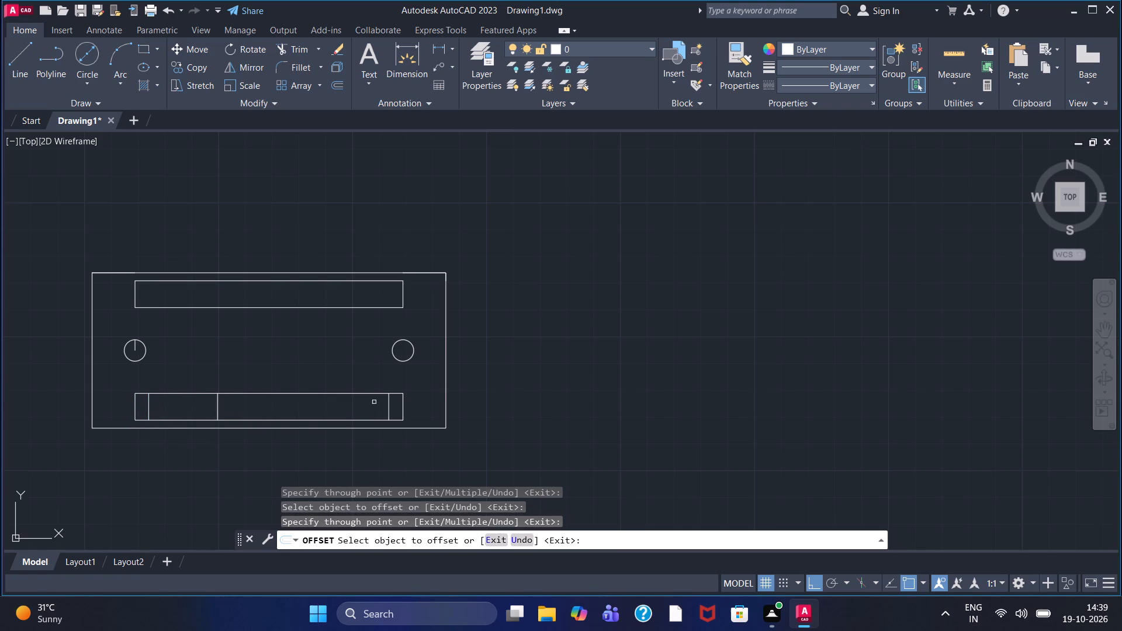
click(387, 405)
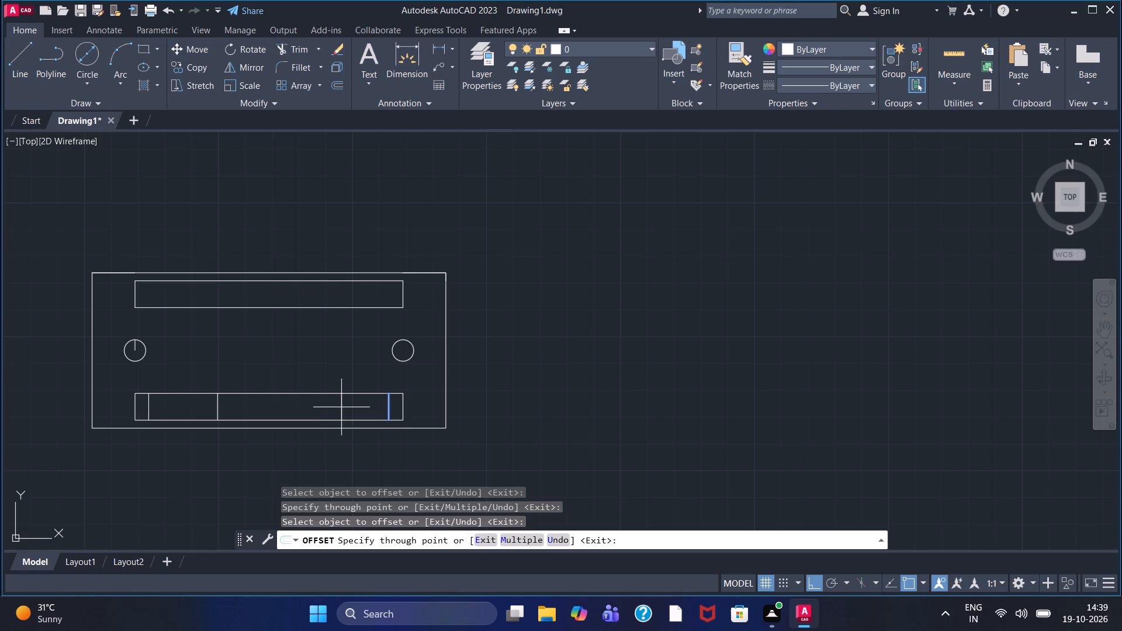
click(340, 407)
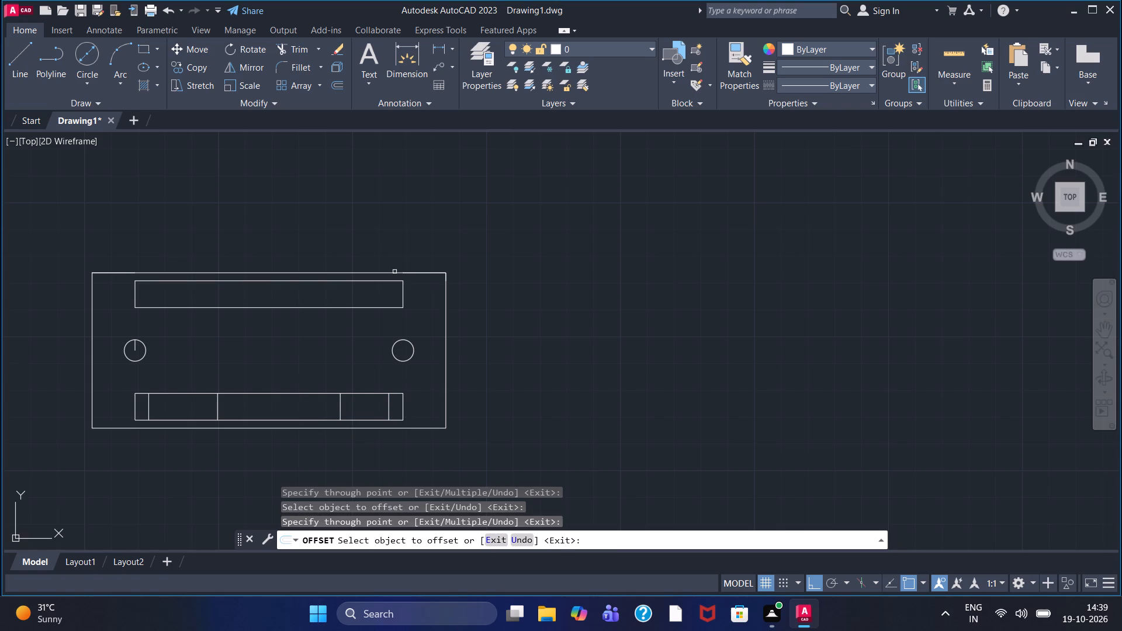
Offset both end lines of the upper inner rectangle a short distance inward, approximately in line with those below.
double_click(401, 298)
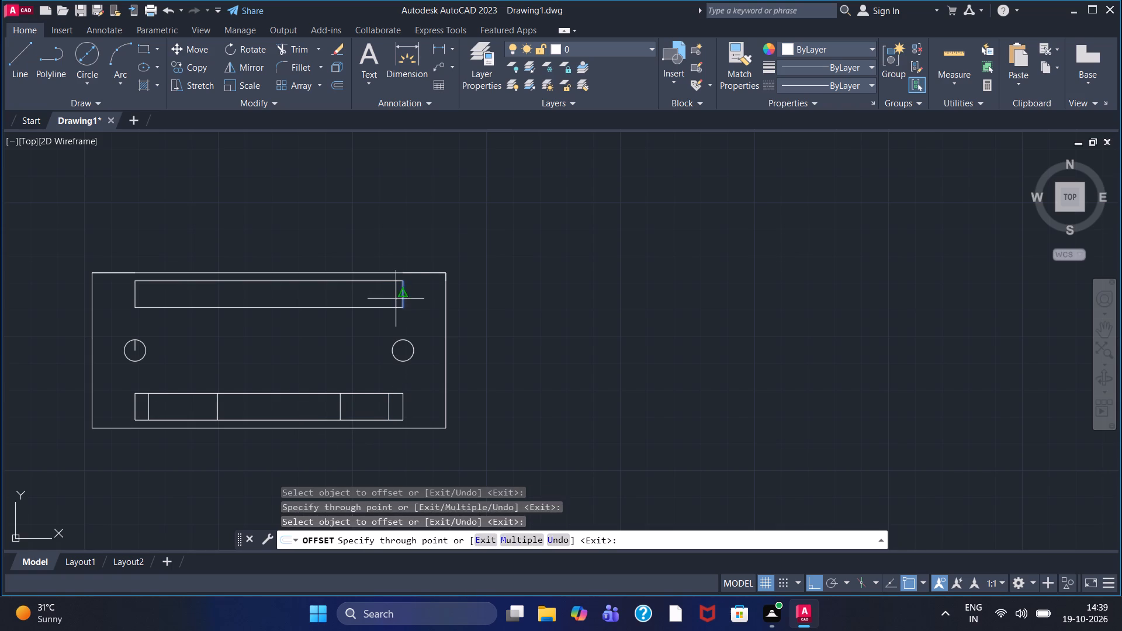
double_click(386, 300)
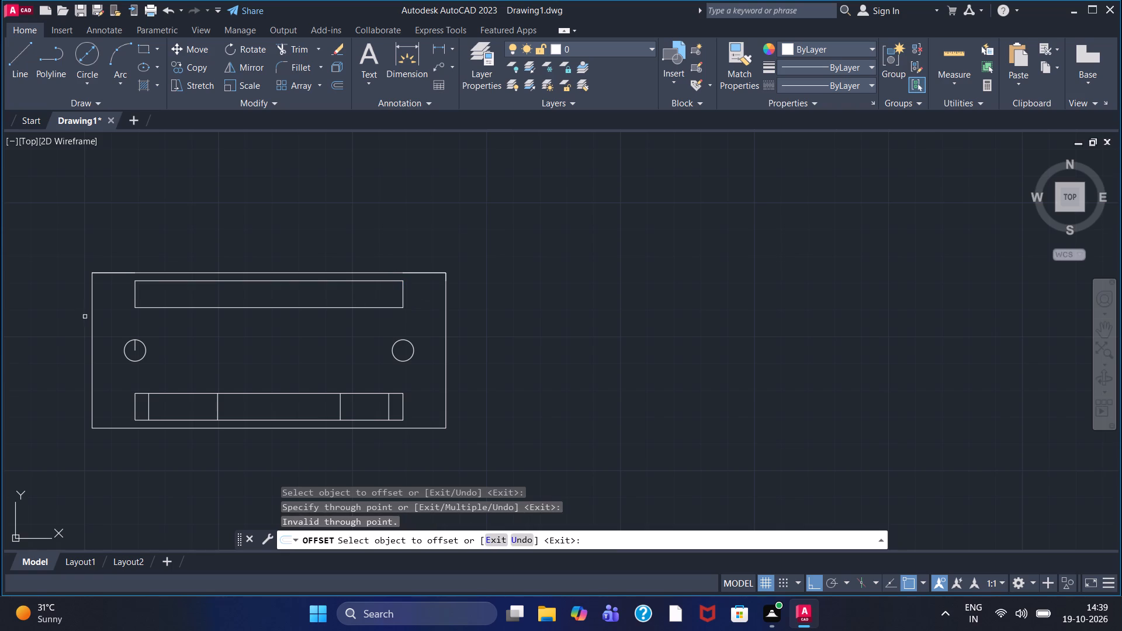
click(404, 292)
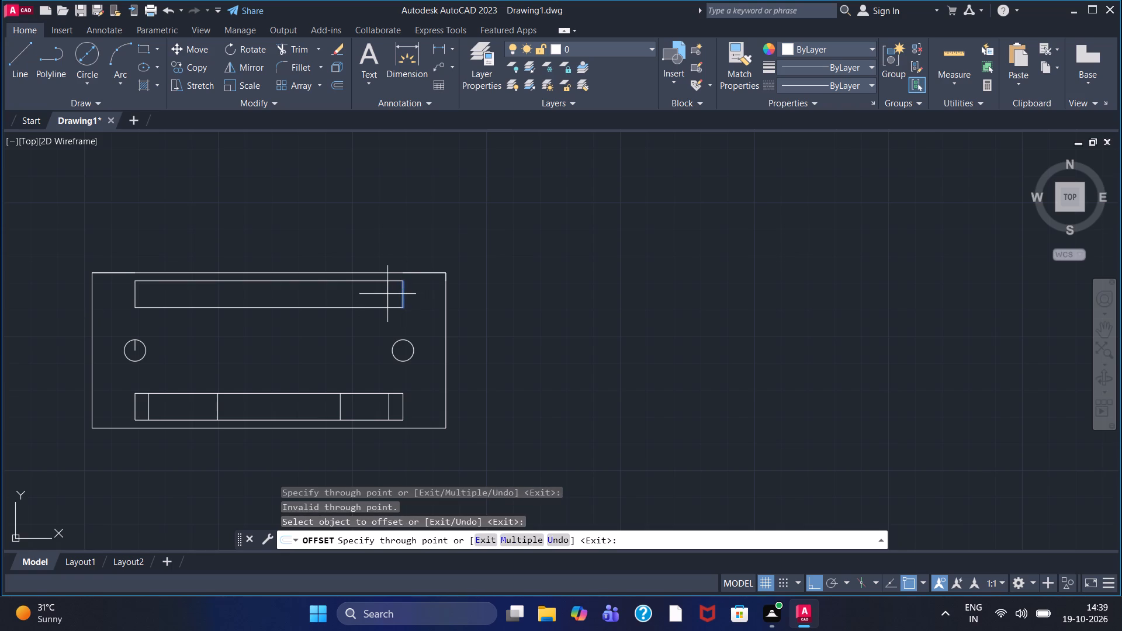
click(387, 294)
click(135, 296)
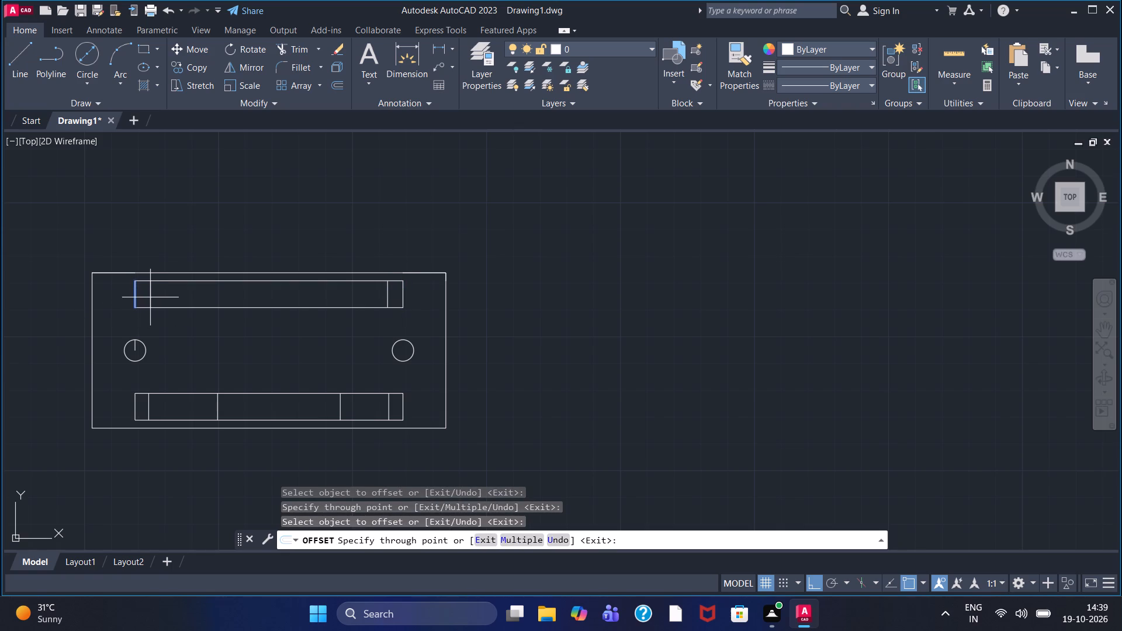
click(150, 297)
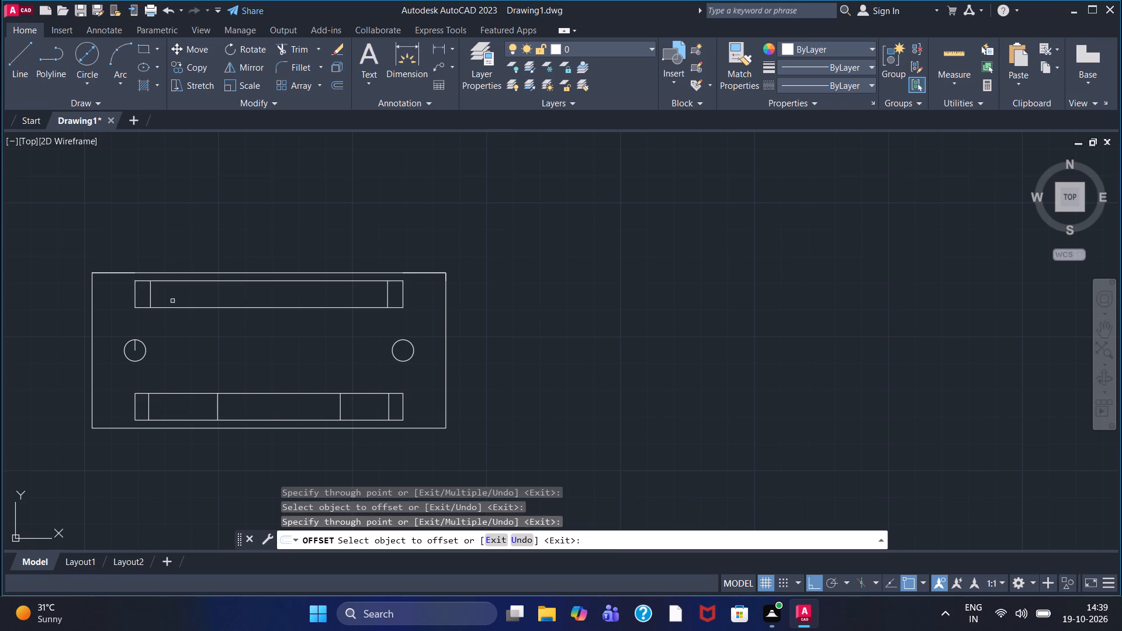
Offset the upper rectangle's two new lines further inward, roughly in line with the lower rectangle's innermost lines.
click(151, 294)
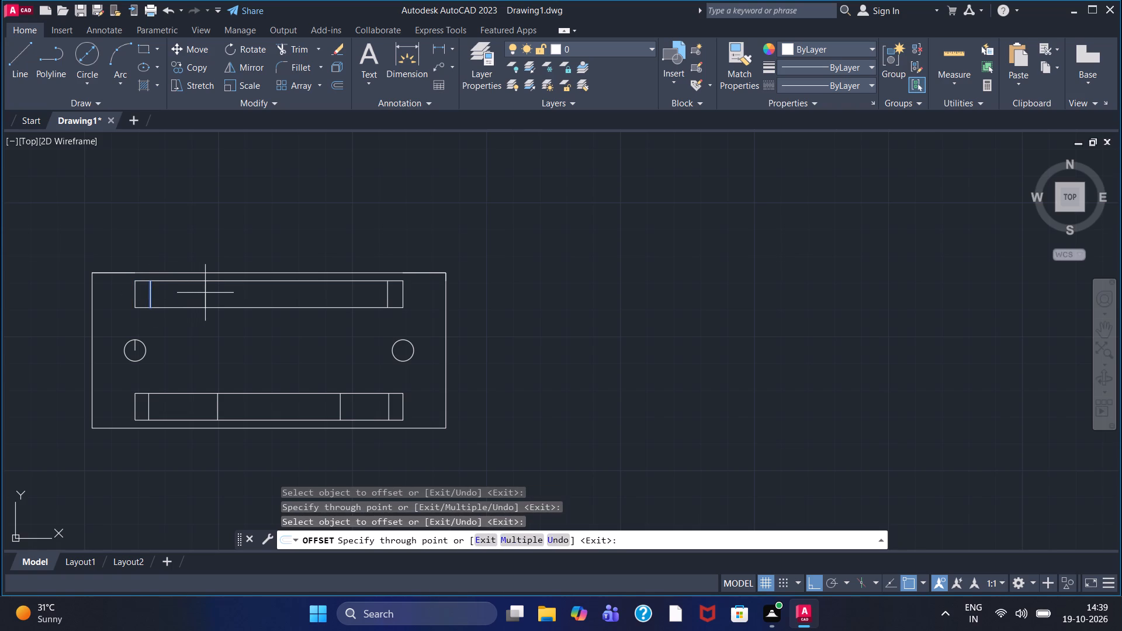
click(217, 292)
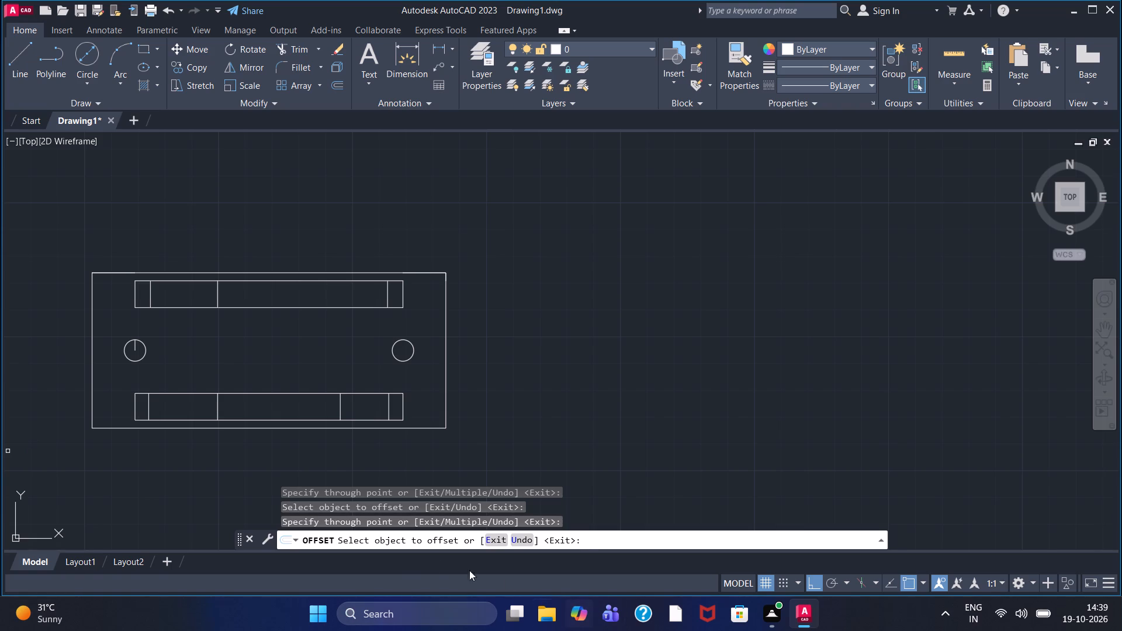
click(386, 297)
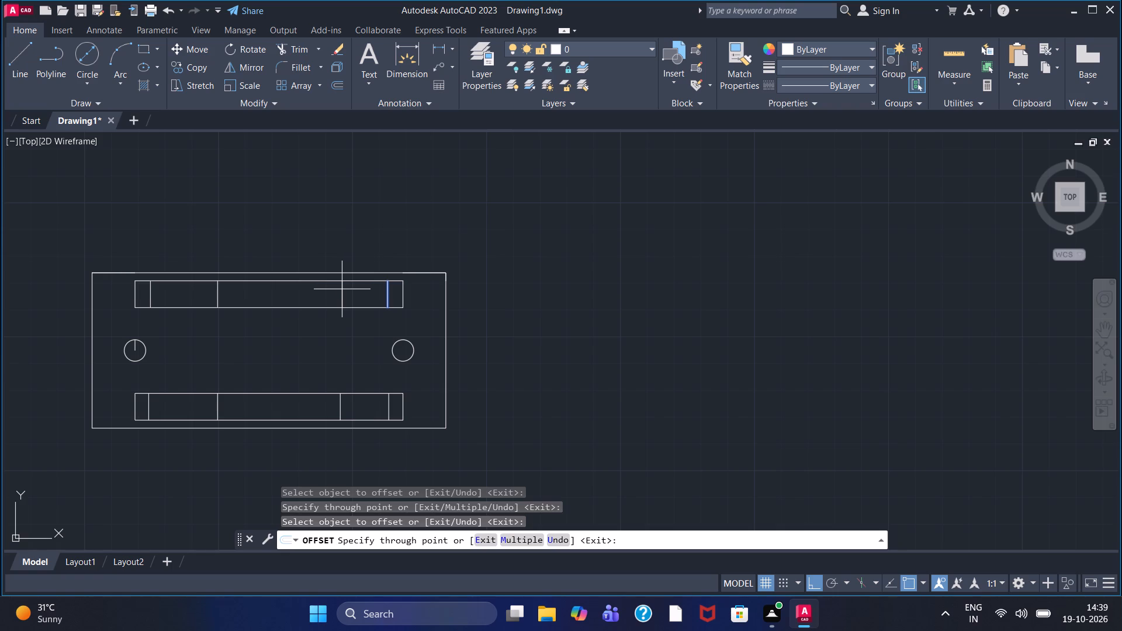
click(341, 289)
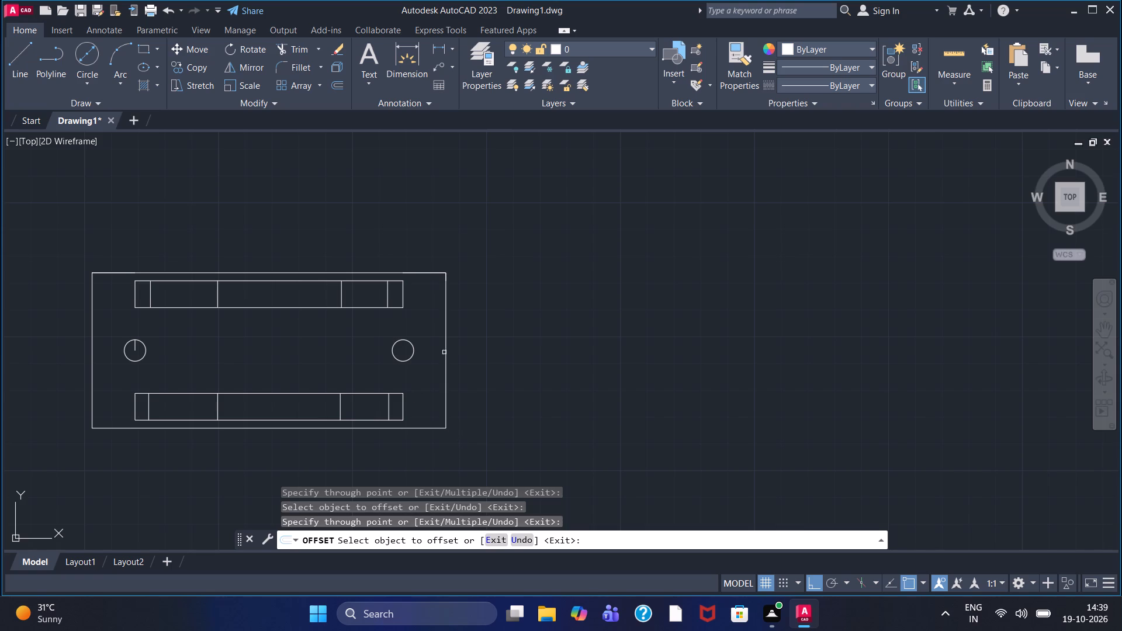
Fillet the plate's lower-right and upper-right corners with a radius of 5.
click(296, 66)
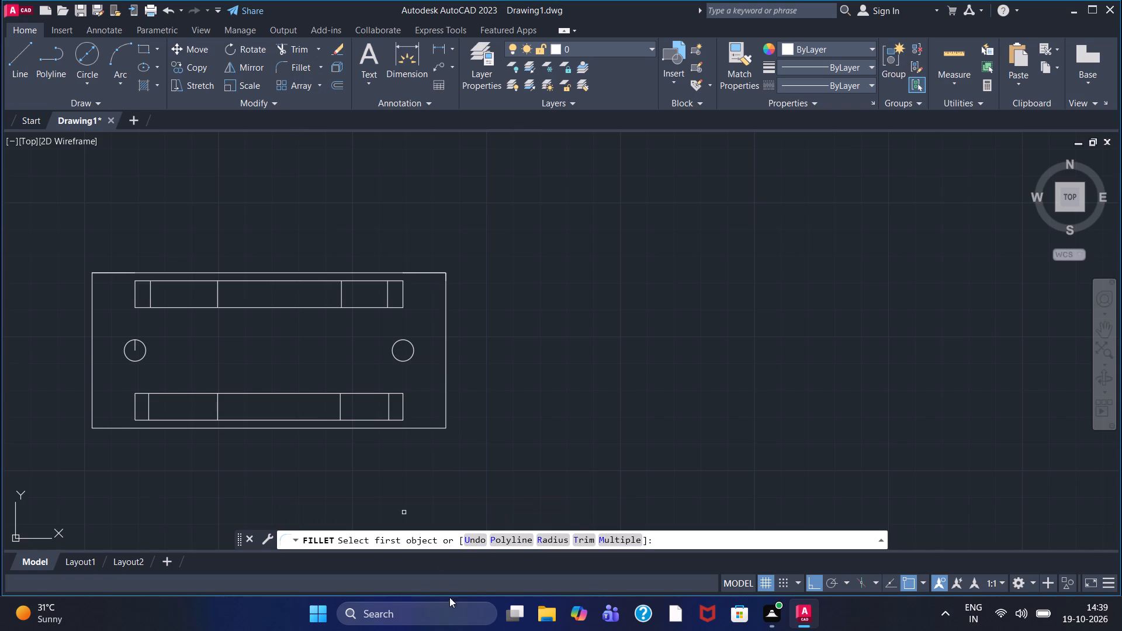
click(552, 535)
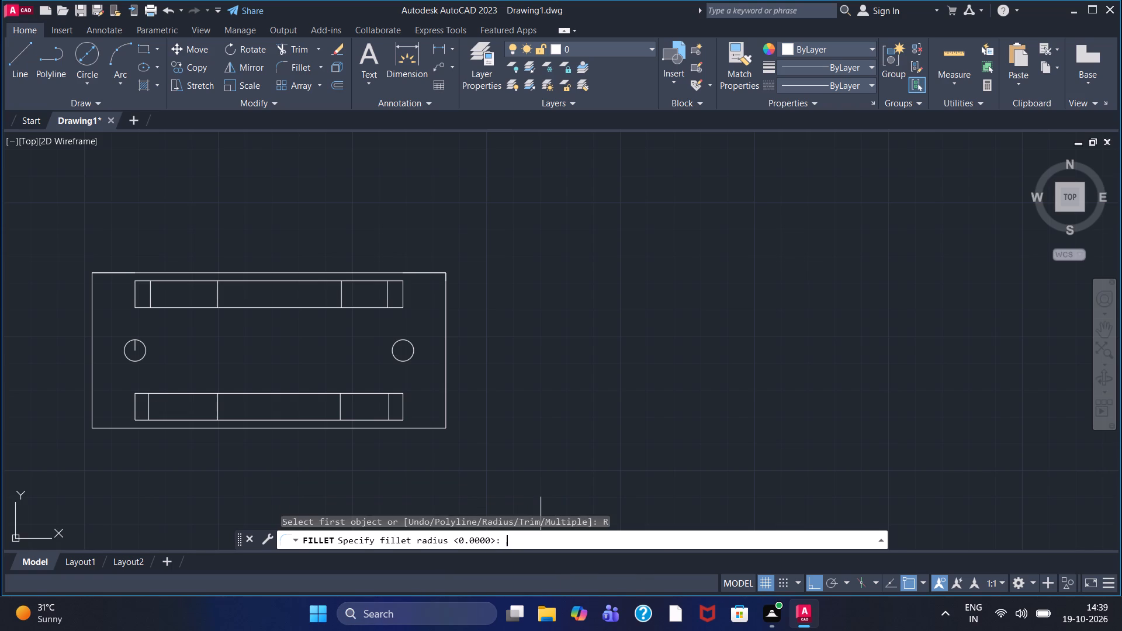
key(5)
key(Return)
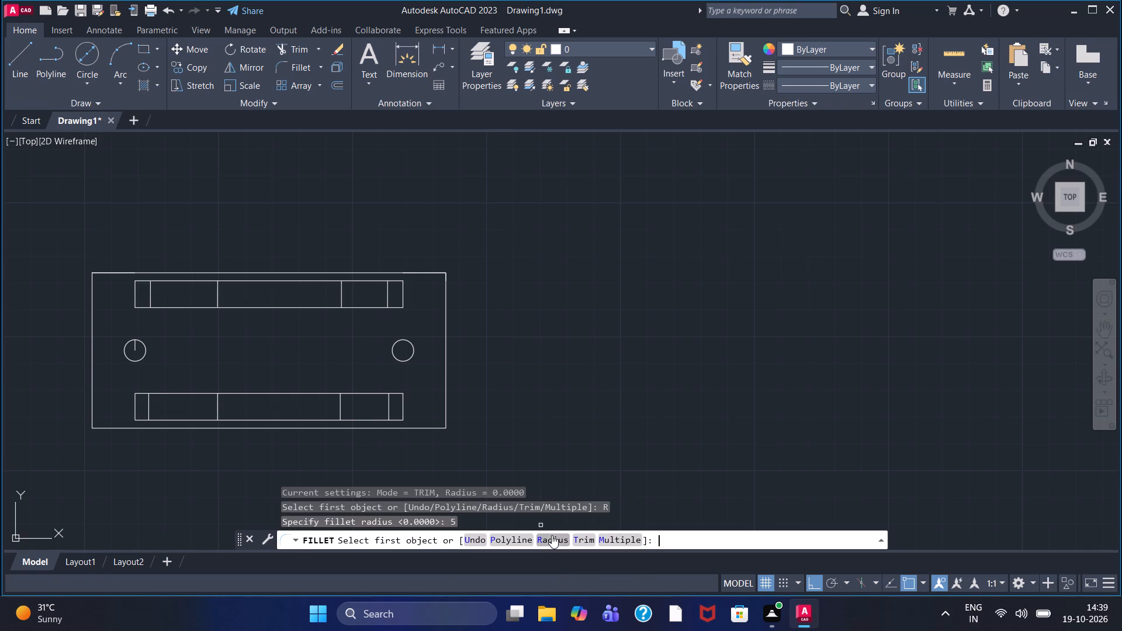
click(435, 429)
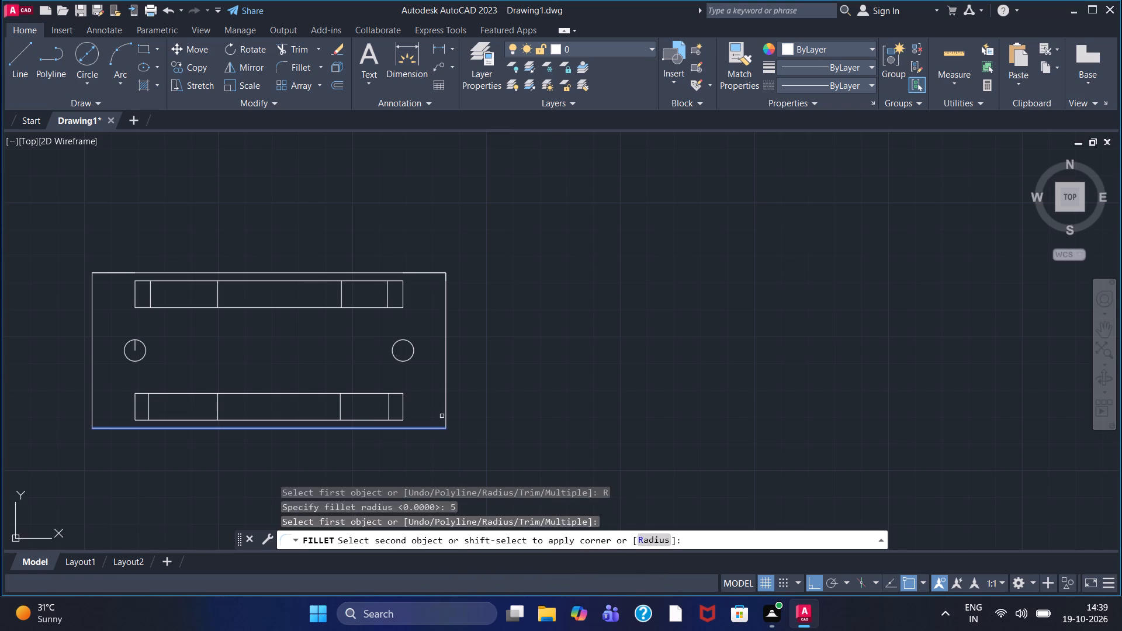
click(445, 410)
right_click(445, 410)
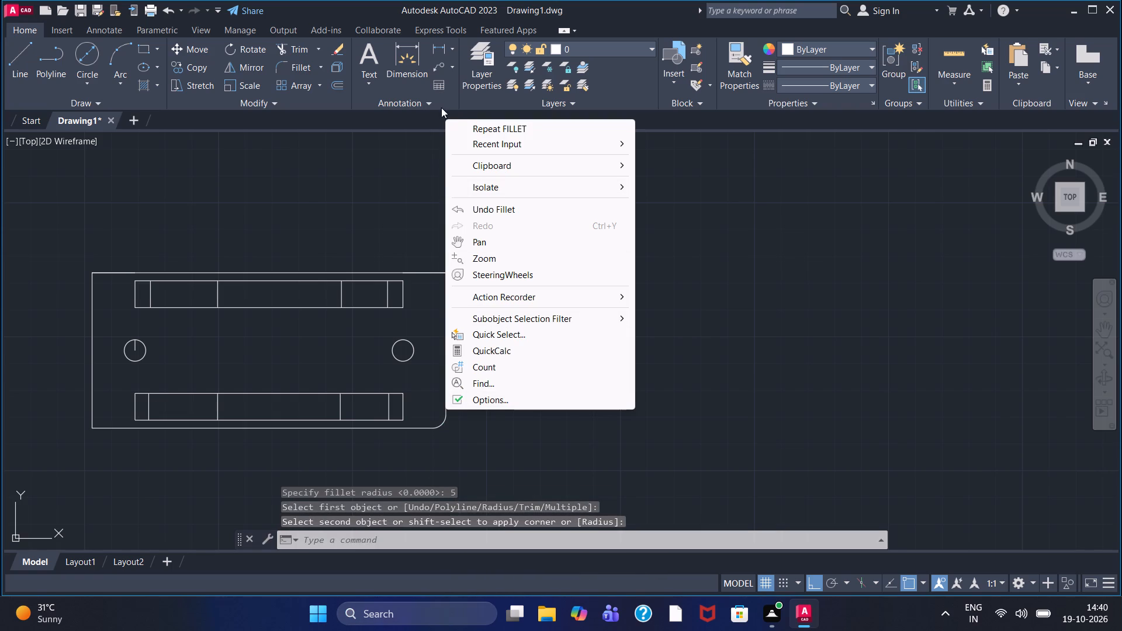
click(470, 121)
click(414, 274)
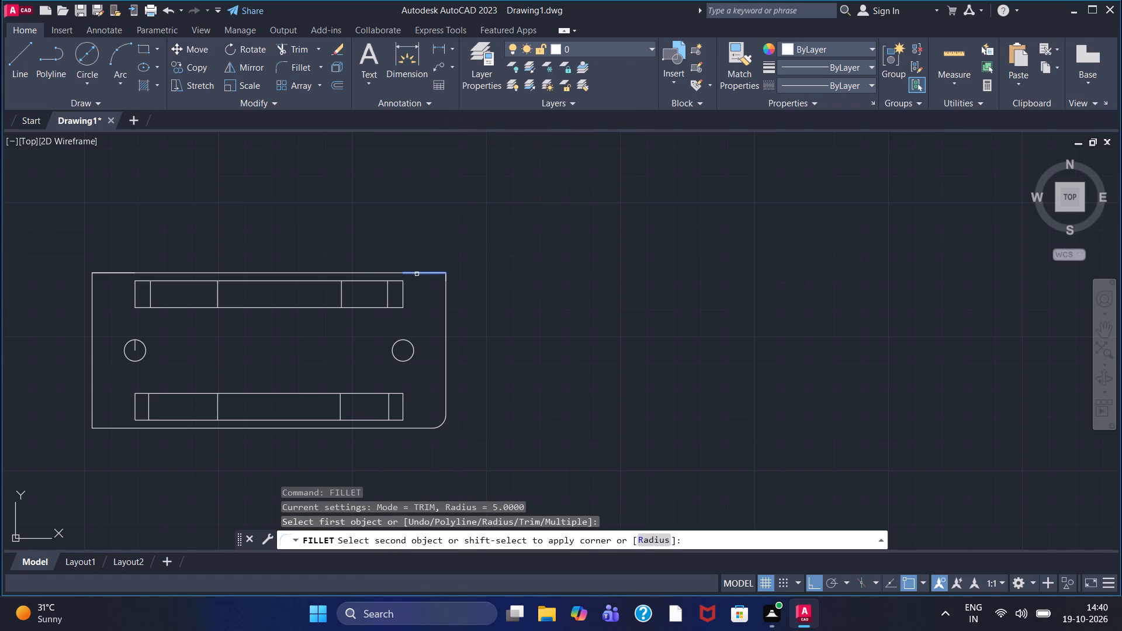
click(445, 294)
Fillet the plate's upper-left and lower-left corners with the same radius of 5.
right_click(414, 300)
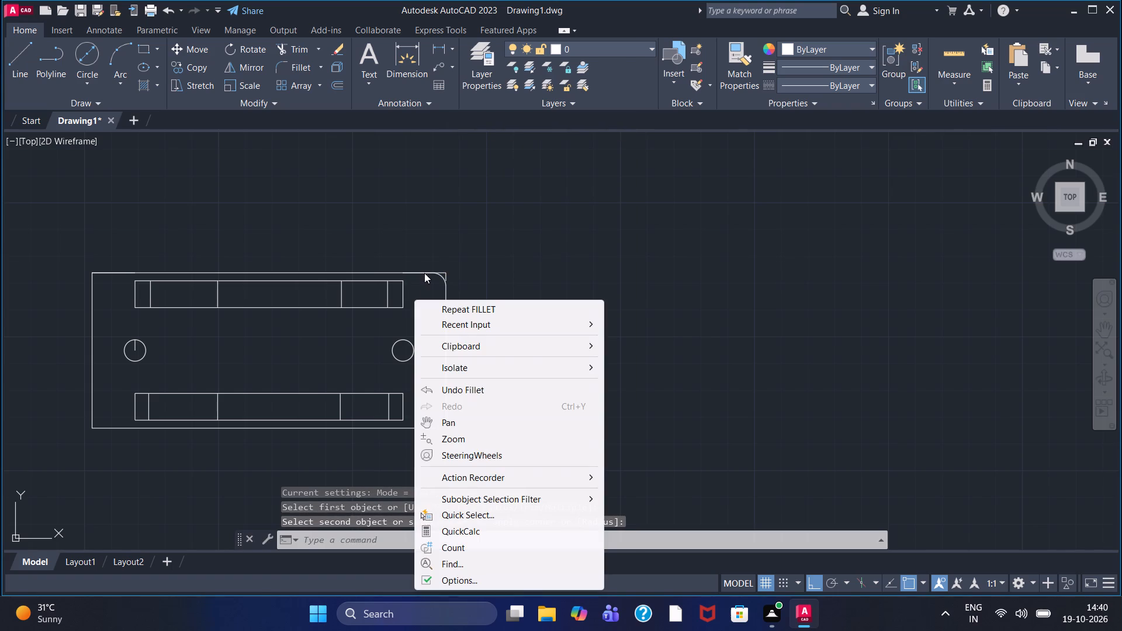
double_click(442, 301)
click(460, 310)
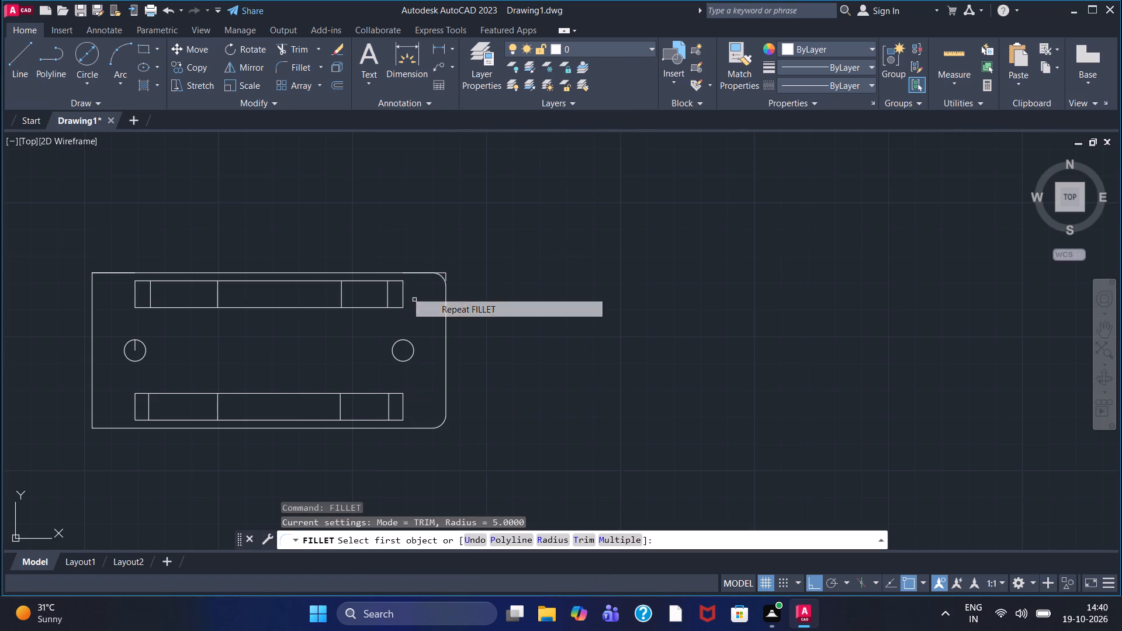
click(91, 285)
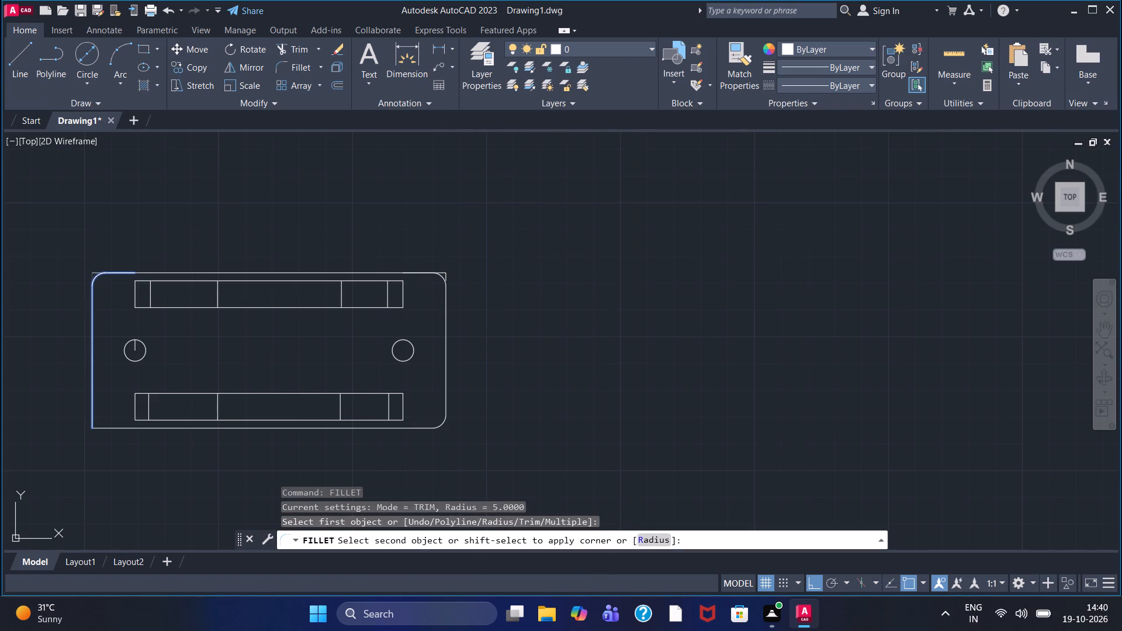
click(104, 272)
right_click(104, 275)
click(127, 280)
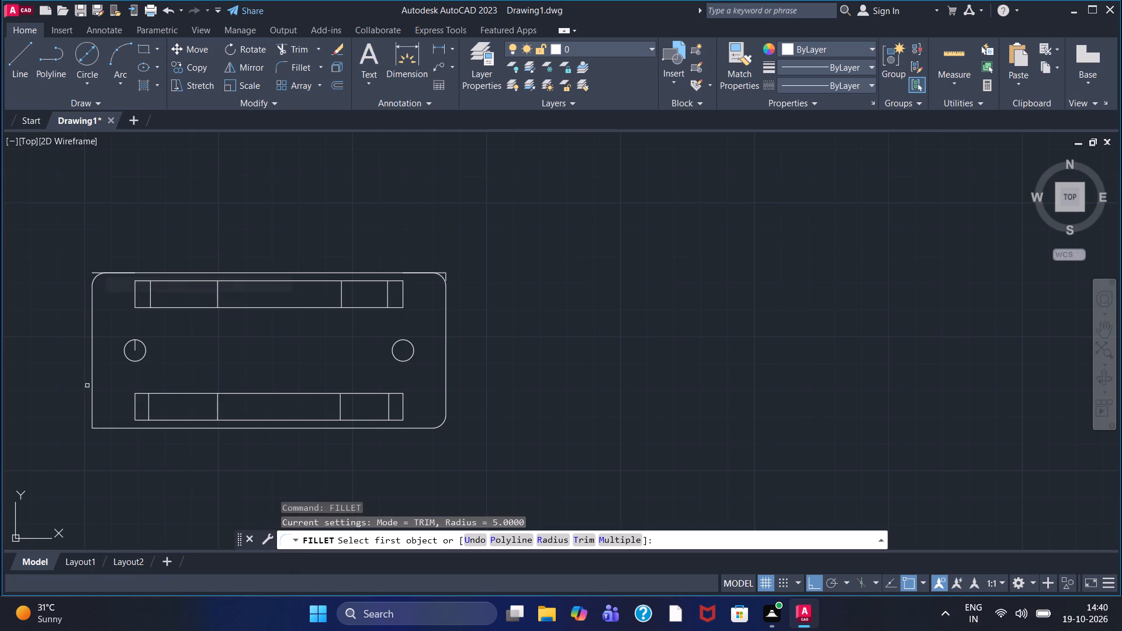
click(91, 400)
click(105, 427)
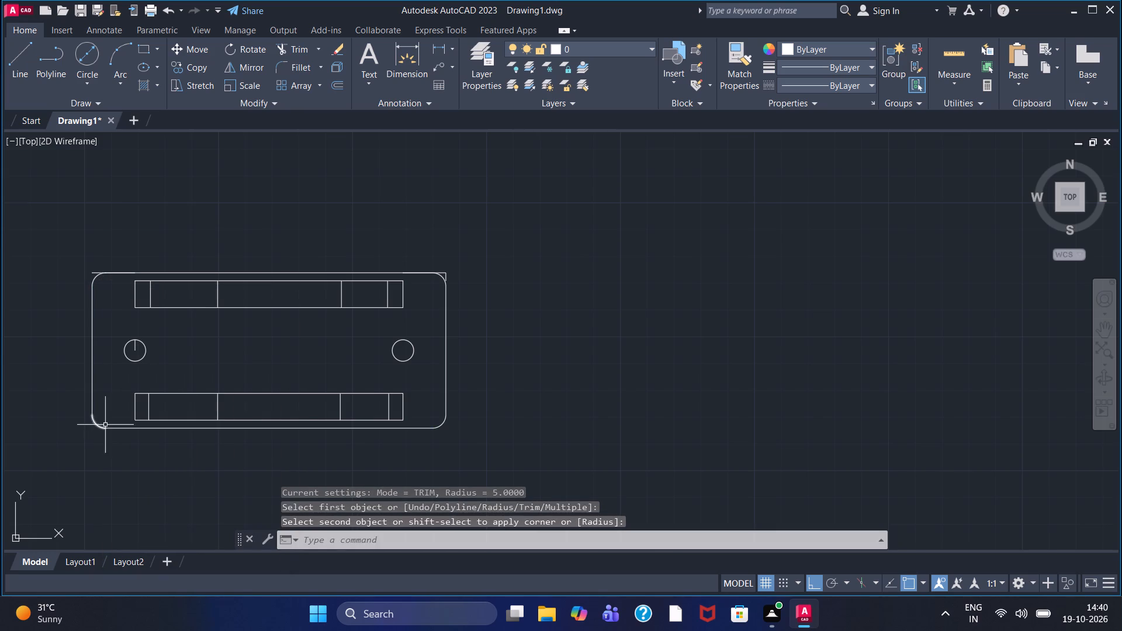
Trim the leftover line ends outside the rounded corners at the plate's upper-left and upper-right.
scroll(85, 269, up, 3)
click(288, 40)
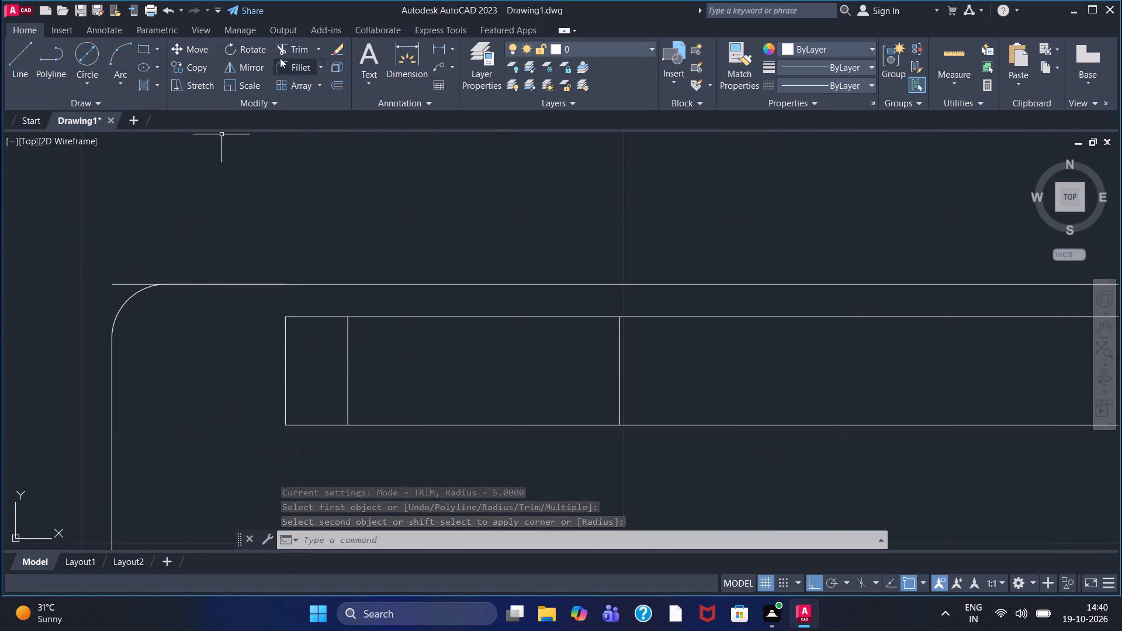
click(283, 51)
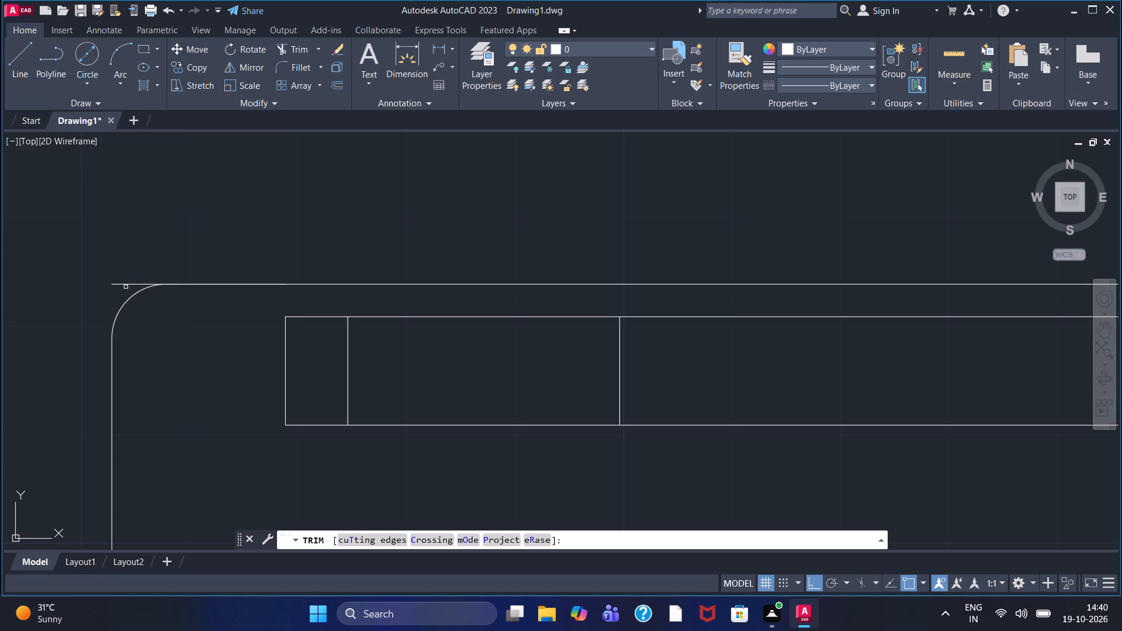
click(126, 283)
scroll(432, 352, down, 2)
scroll(674, 345, down, 1)
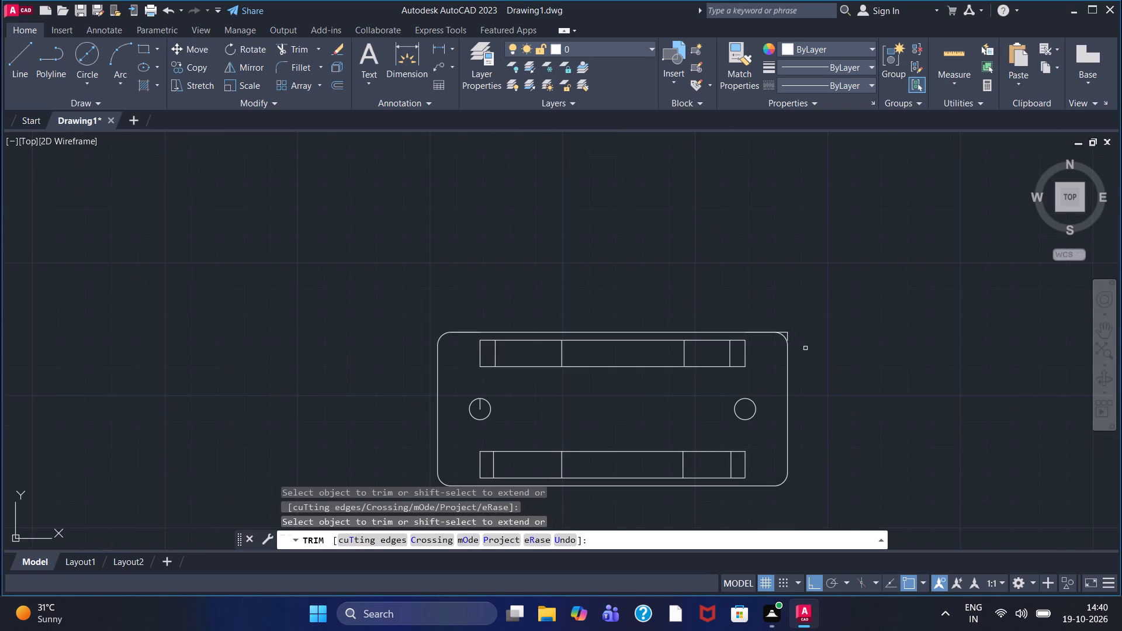
middle_drag(796, 345, 692, 325)
scroll(671, 299, up, 4)
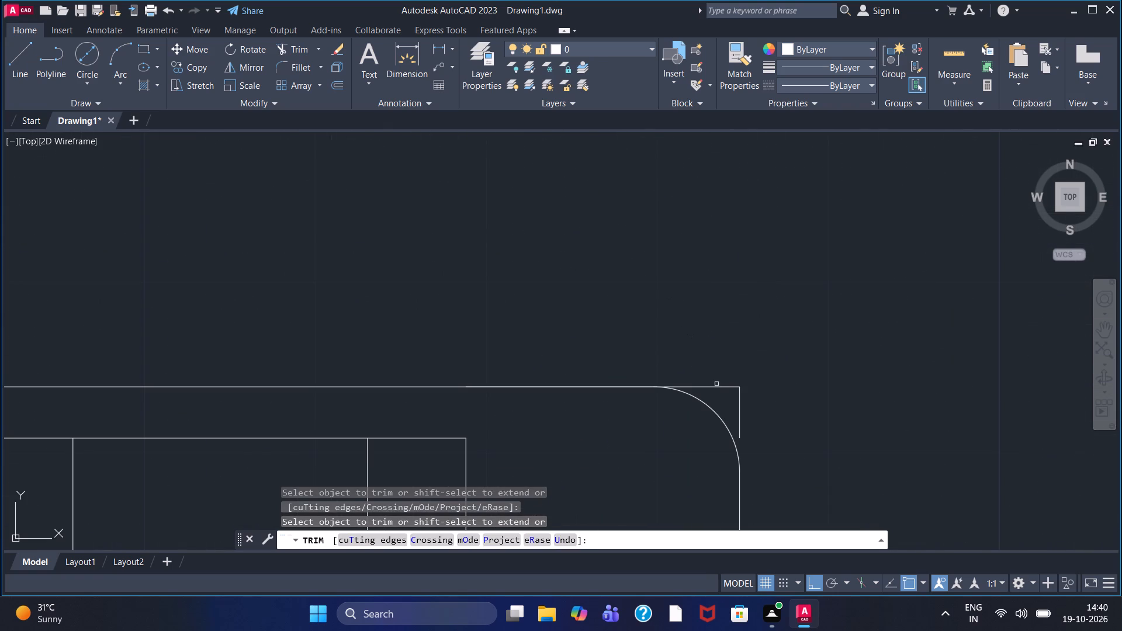
click(716, 384)
click(722, 399)
drag(729, 403, 745, 411)
Add a linear dimension for the plate's overall width, placed below the bottom edge.
scroll(745, 411, down, 3)
middle_drag(709, 443, 695, 299)
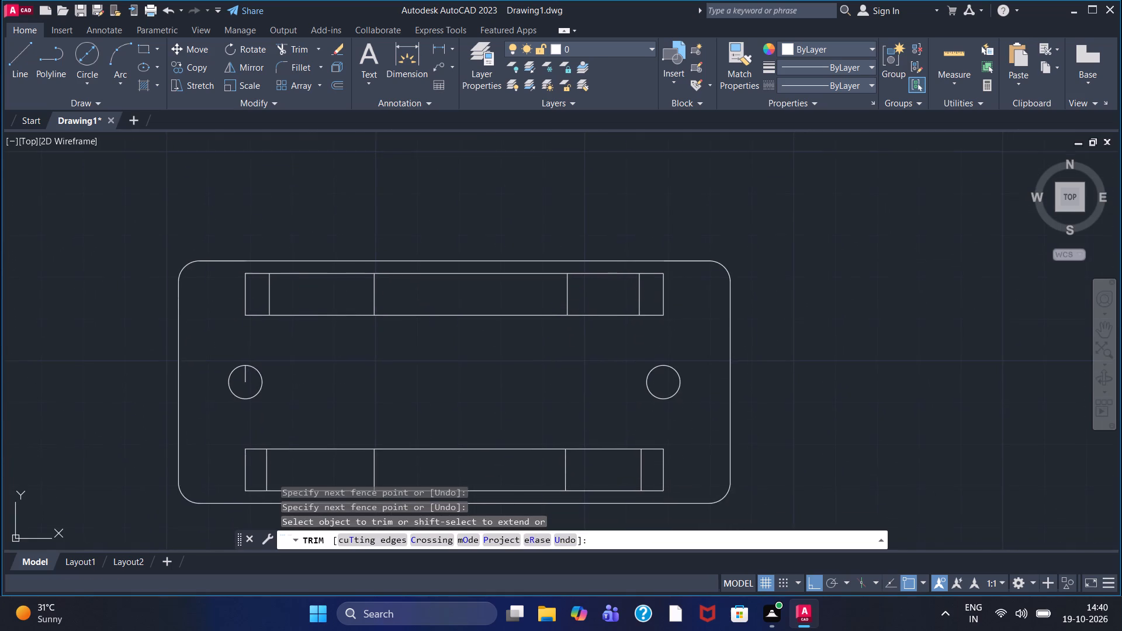
scroll(667, 334, down, 1)
middle_drag(556, 382, 556, 345)
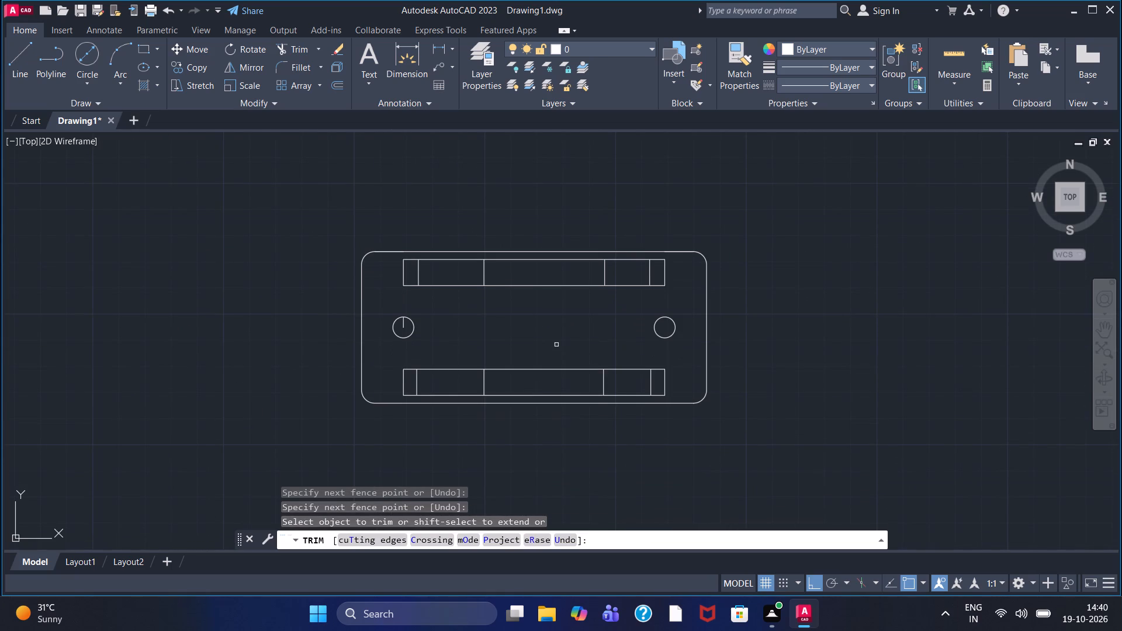
scroll(556, 344, up, 1)
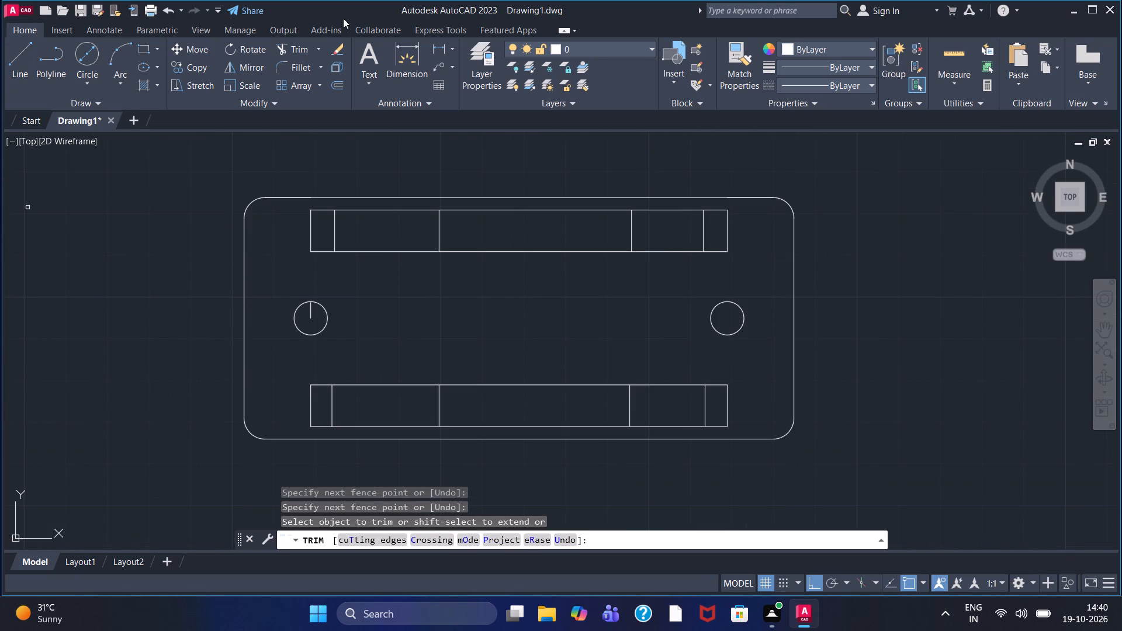
click(441, 46)
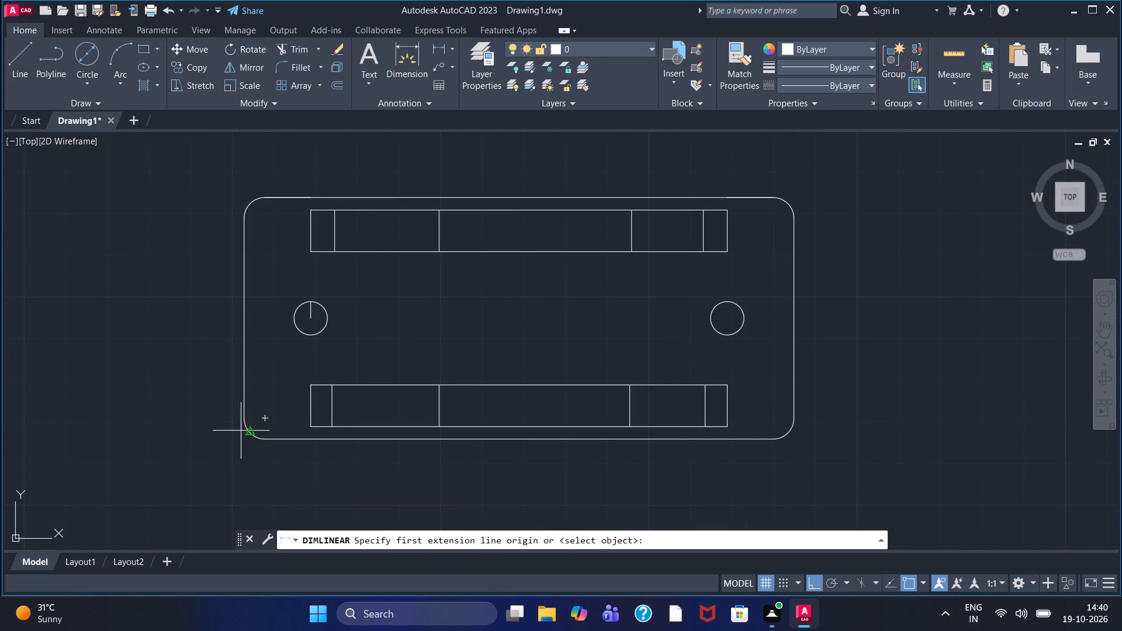
click(238, 424)
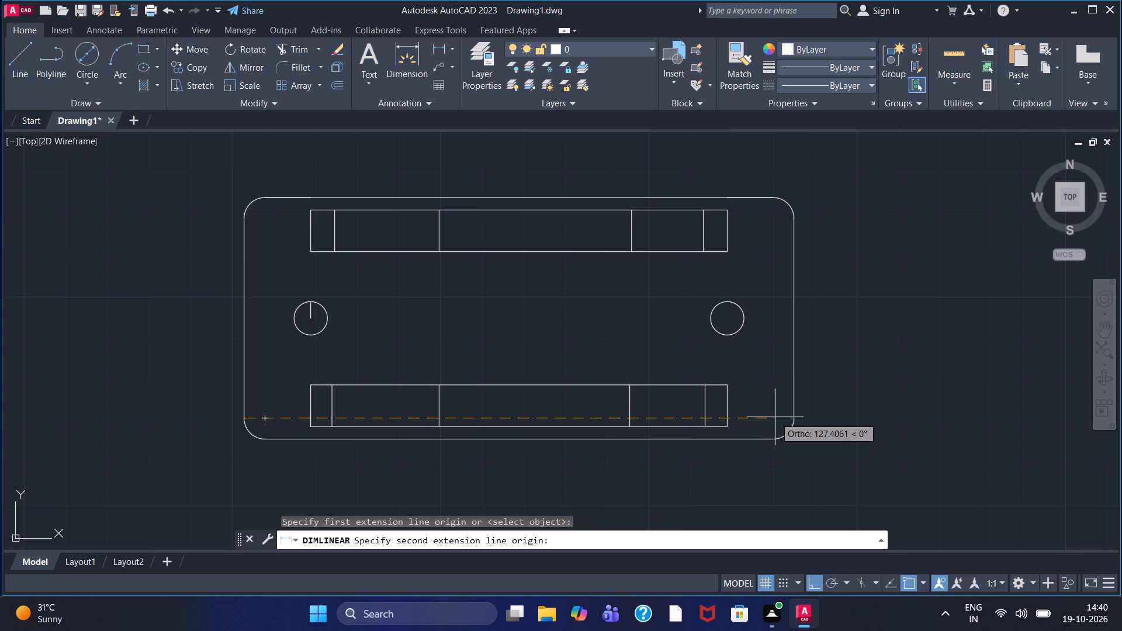
click(794, 415)
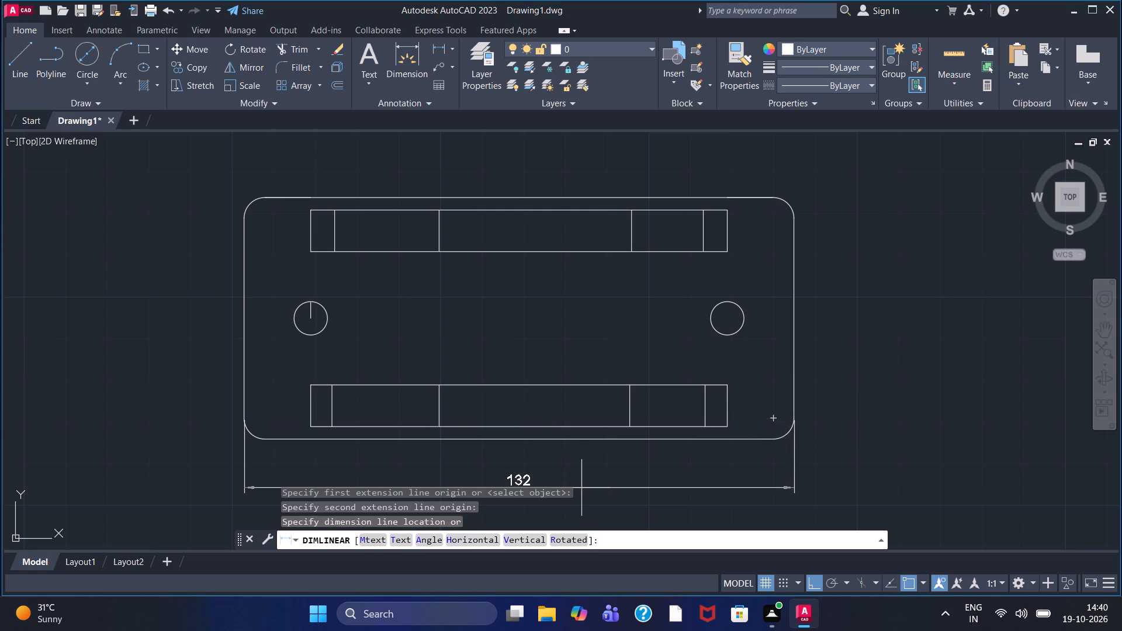
click(581, 488)
Add a vertical linear dimension for the plate's overall height, placed outside its right edge.
middle_drag(581, 487, 509, 429)
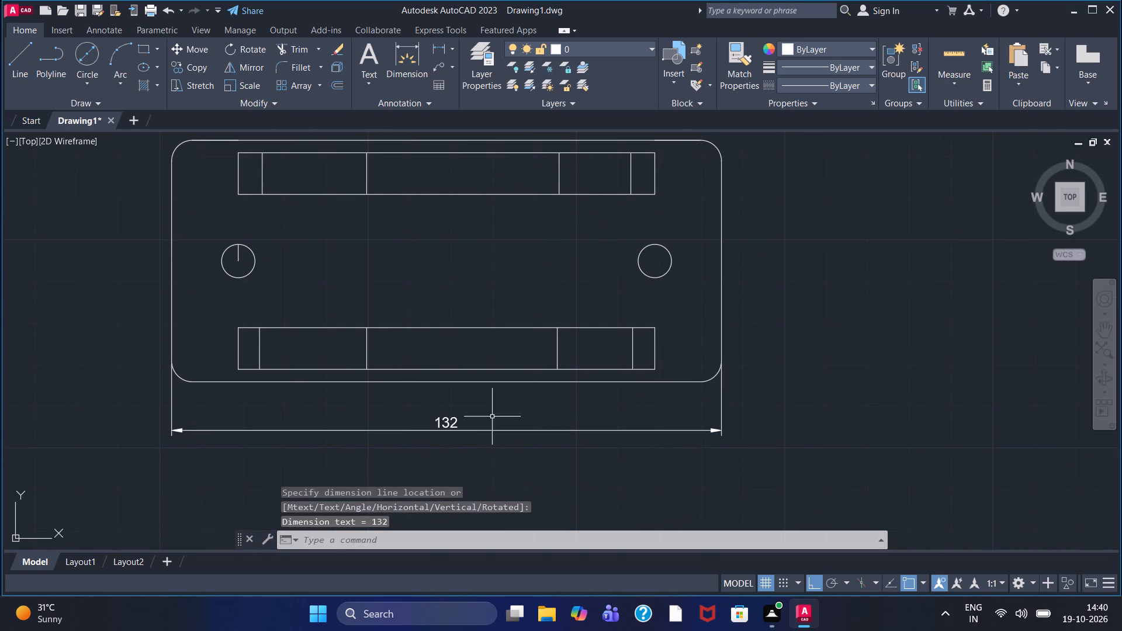
middle_drag(565, 228, 449, 258)
scroll(449, 258, down, 1)
click(439, 50)
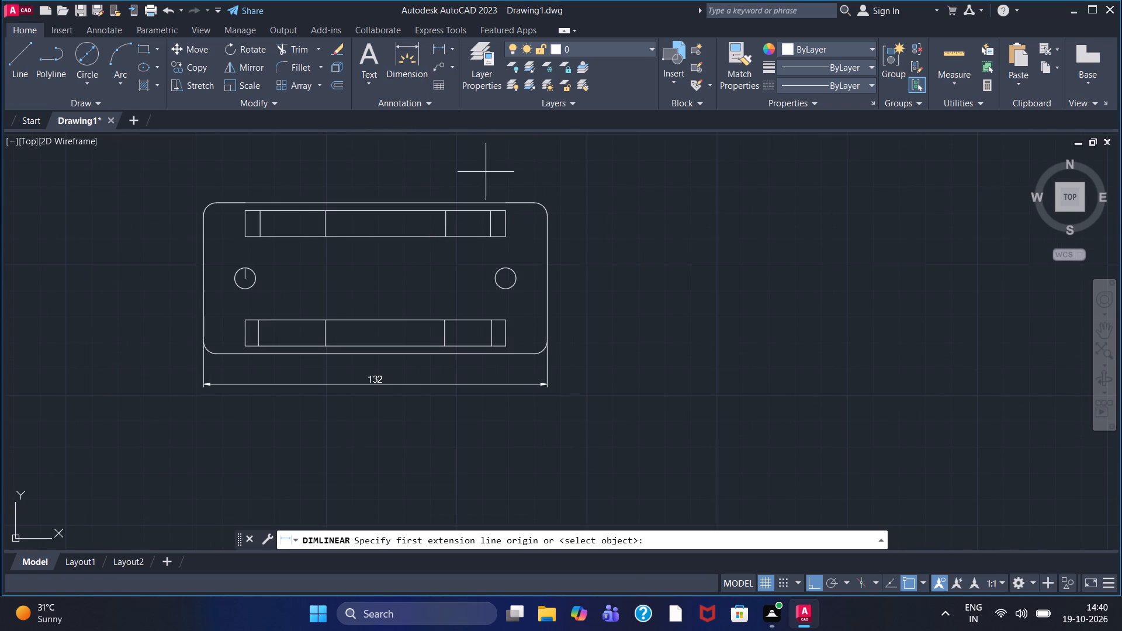
click(531, 200)
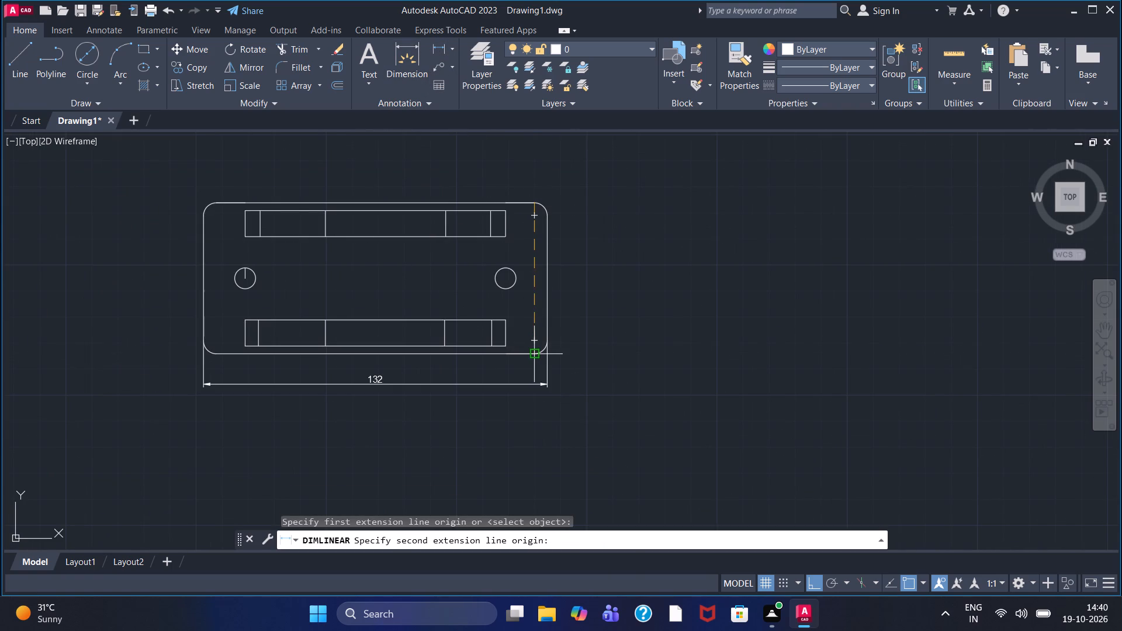
click(536, 353)
click(589, 317)
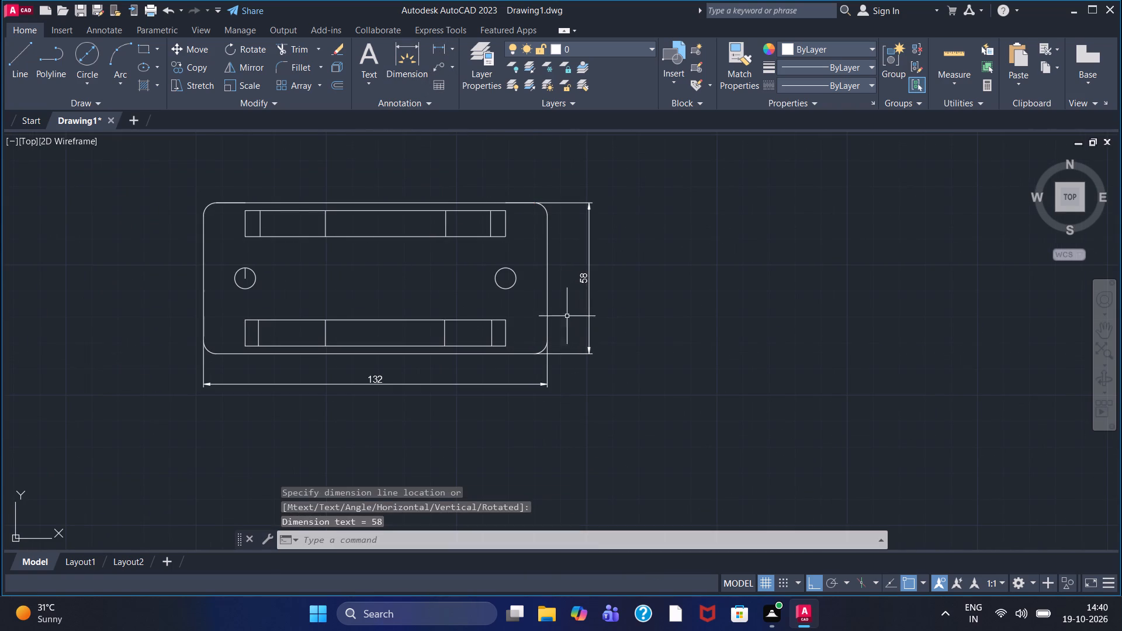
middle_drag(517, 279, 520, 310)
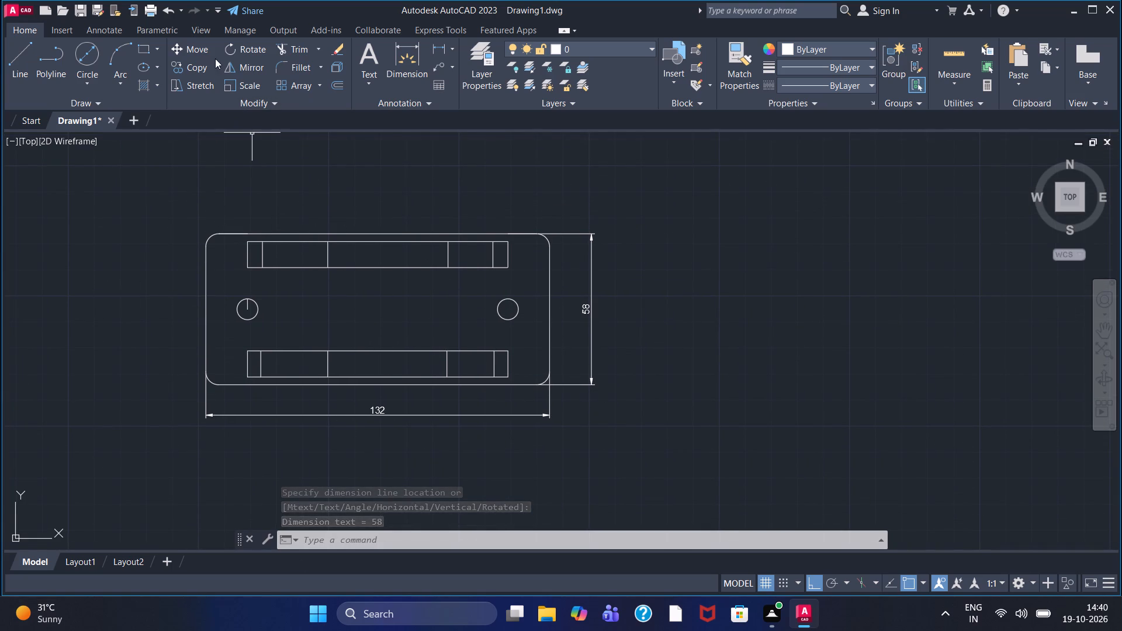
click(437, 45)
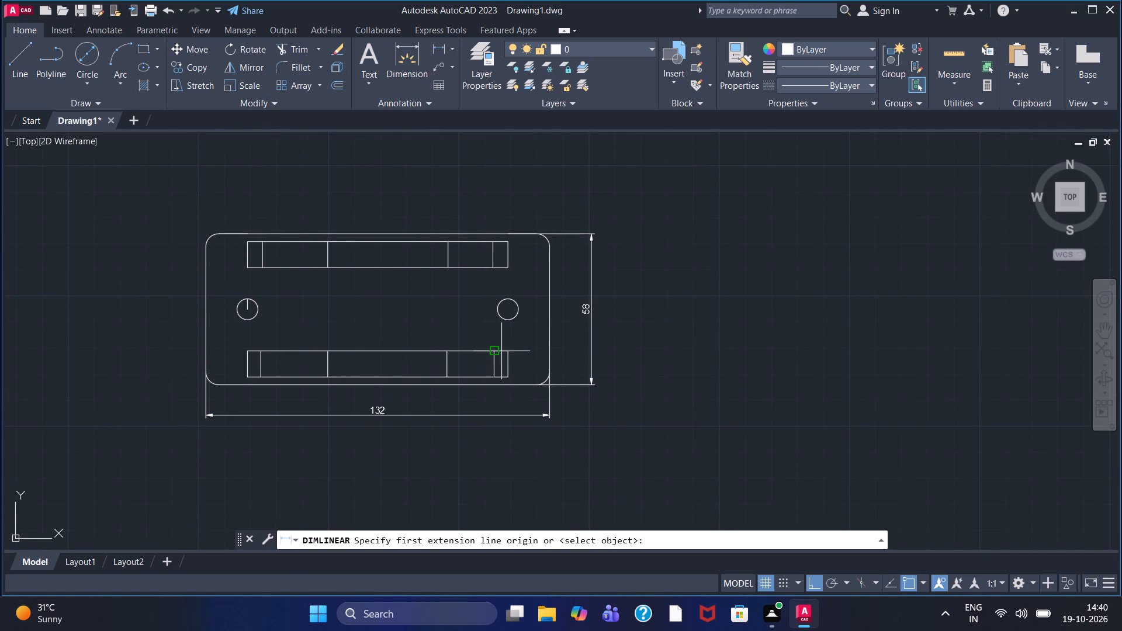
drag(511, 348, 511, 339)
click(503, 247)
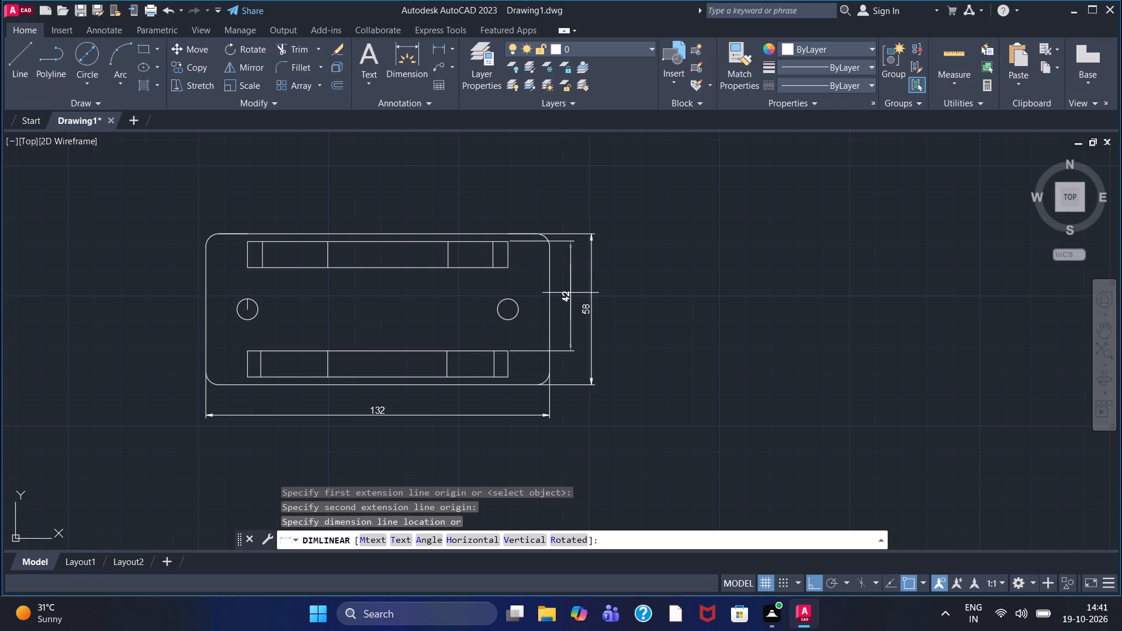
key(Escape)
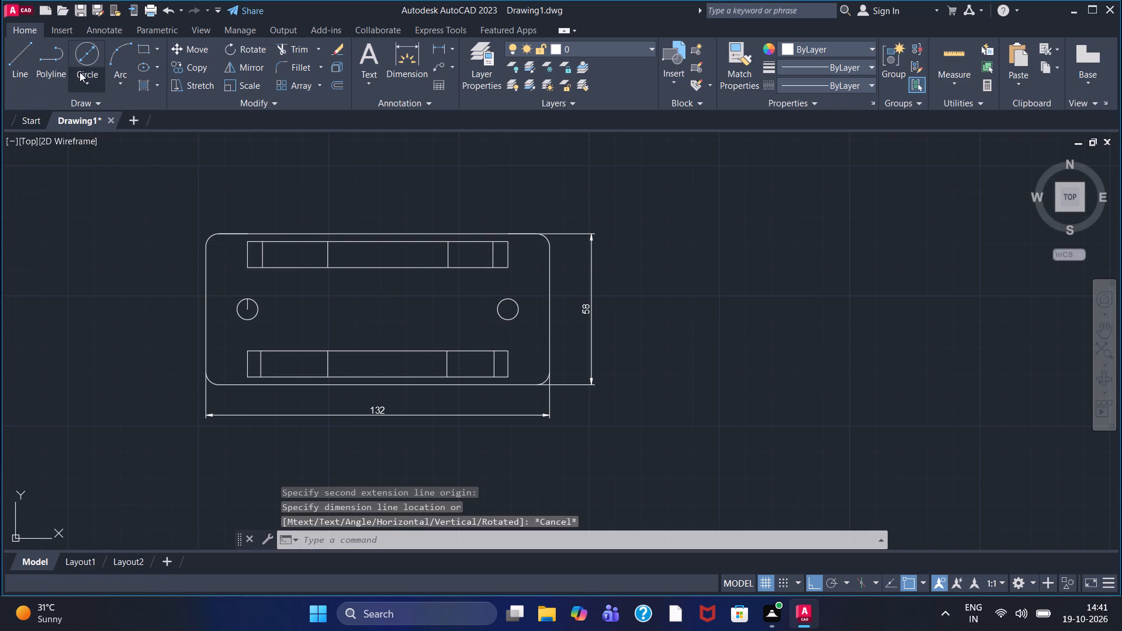
Dimension the vertical gap between the two inner rectangles, placing it between the plate's right edge and the overall height dimension.
click(438, 48)
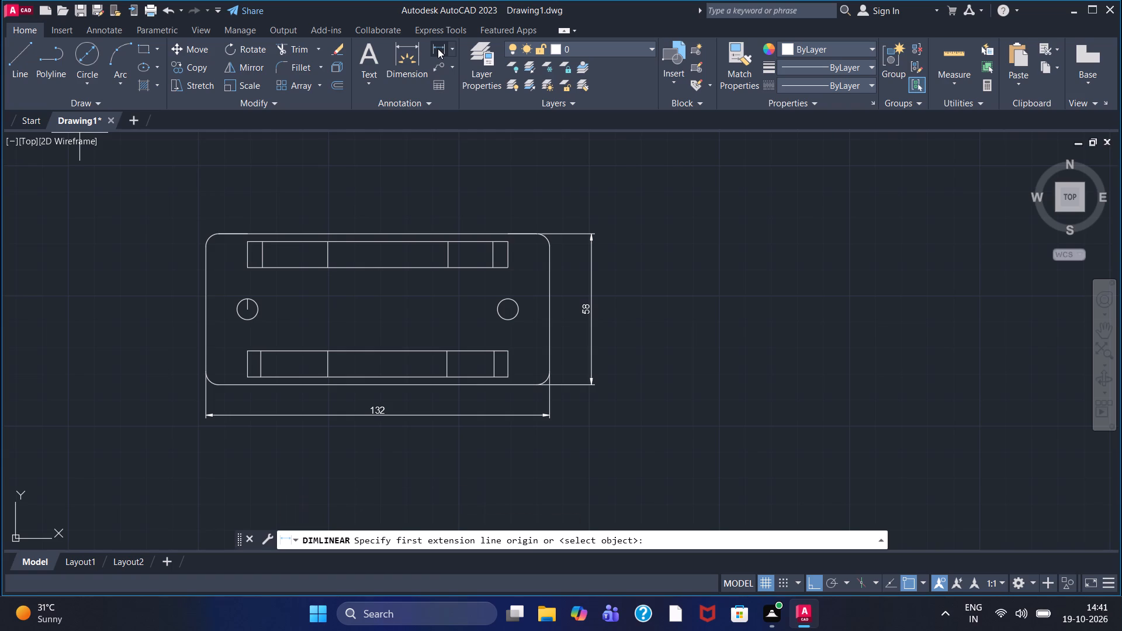
click(508, 349)
click(505, 268)
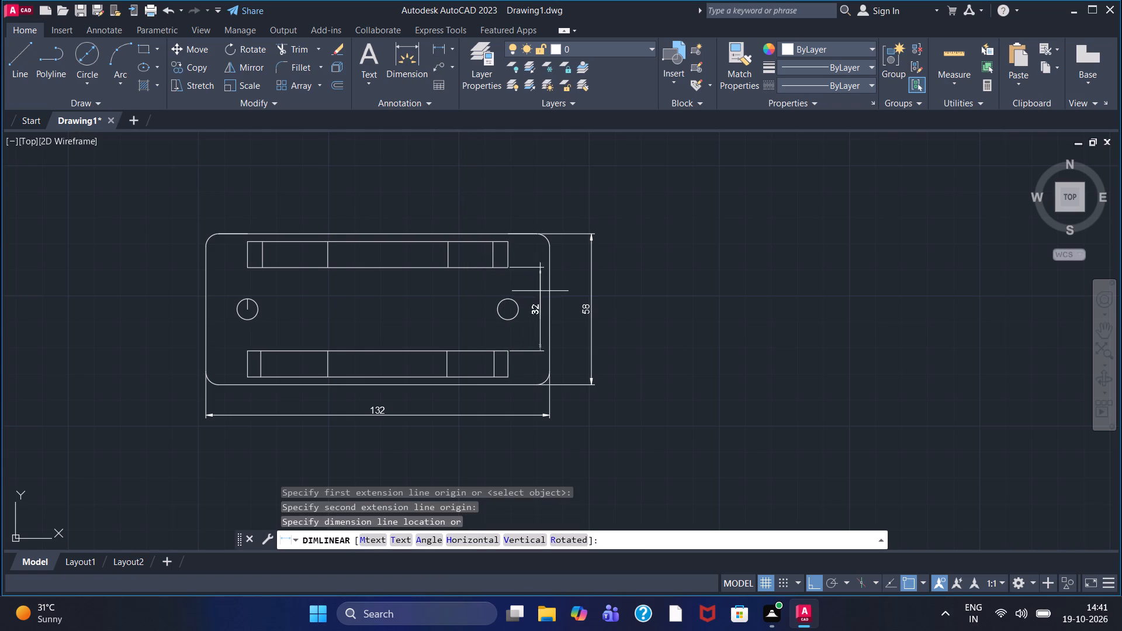
click(574, 307)
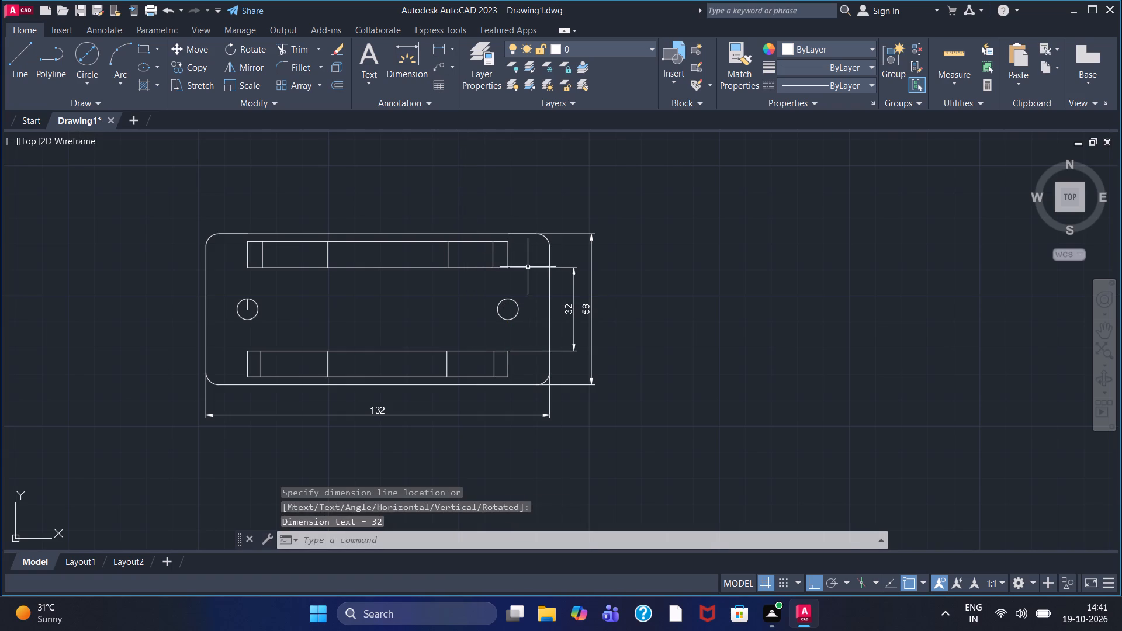
Dimension the upper inner rectangle's height, placed just above the dimension of the gap between the rectangles.
click(434, 44)
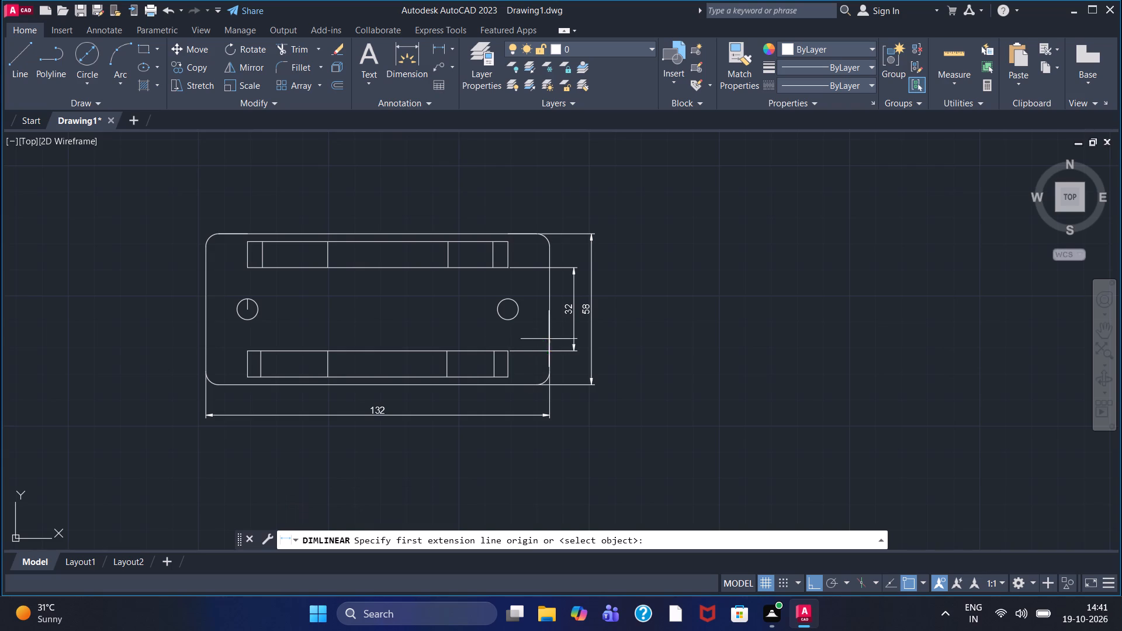
click(512, 266)
click(511, 245)
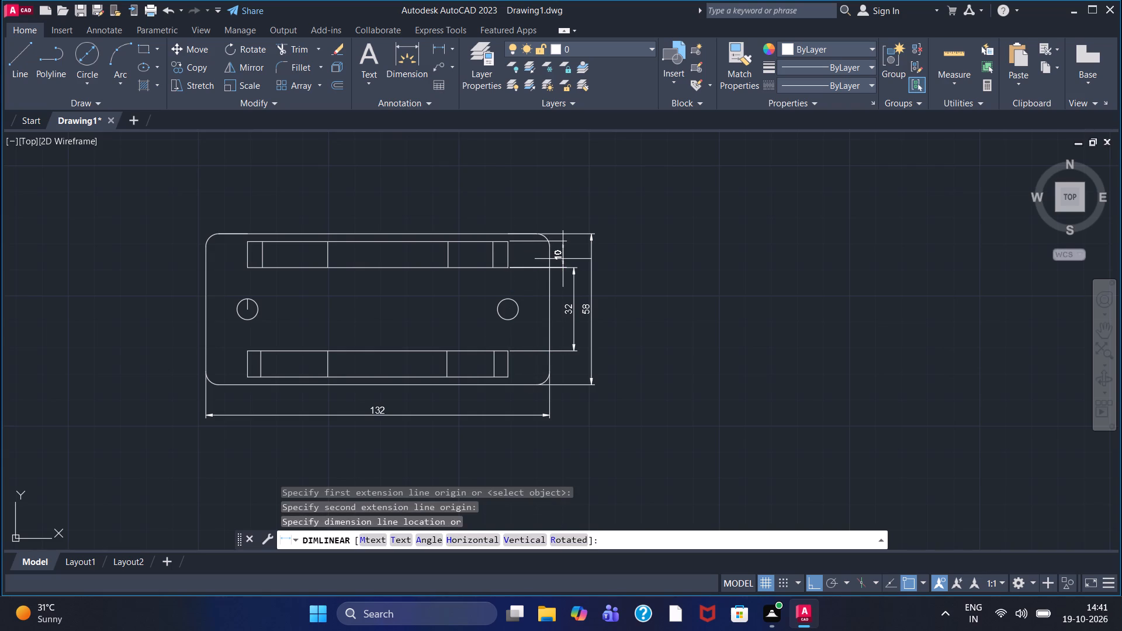
click(572, 258)
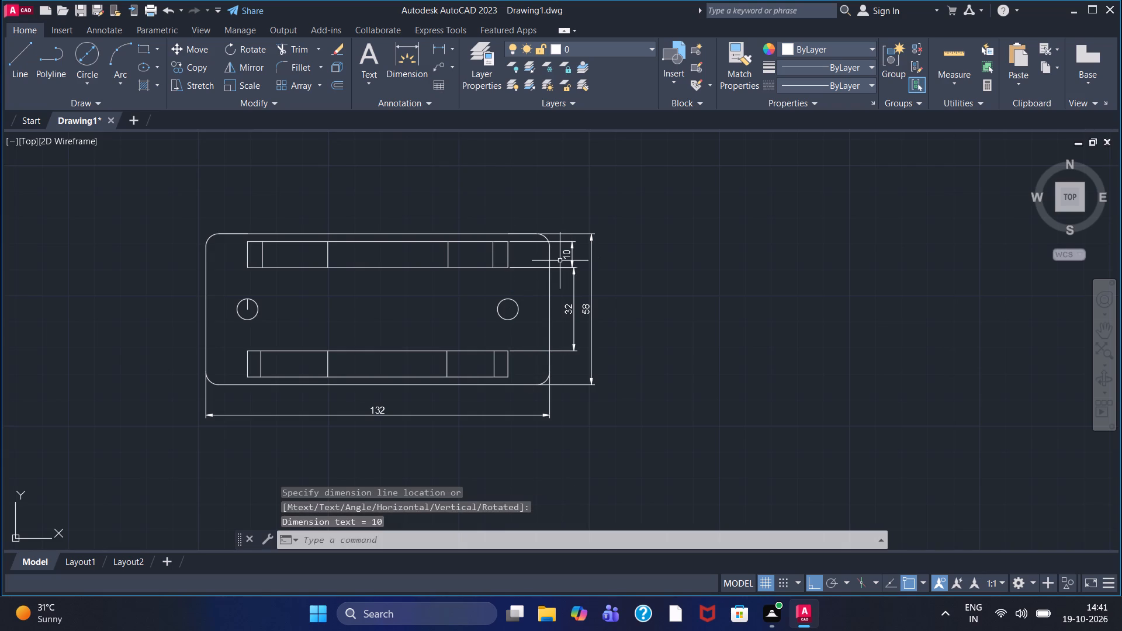
Dimension the vertical distance from the plate's top edge to the upper inner rectangle, aligned above the rectangle's height dimension.
middle_drag(560, 261, 566, 330)
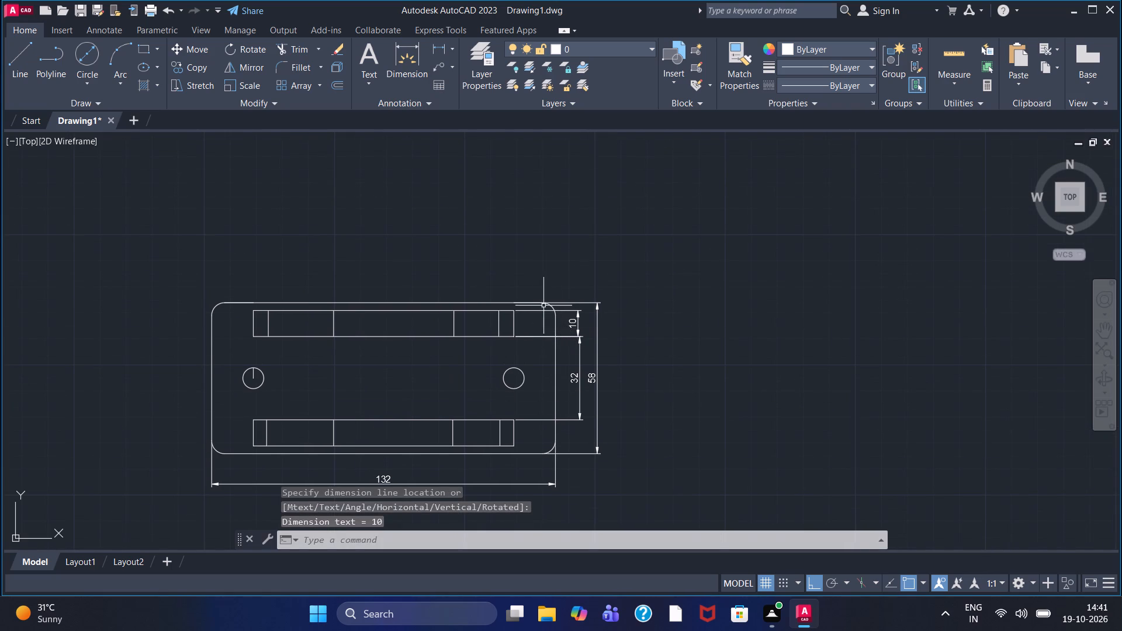
click(437, 48)
scroll(522, 303, up, 2)
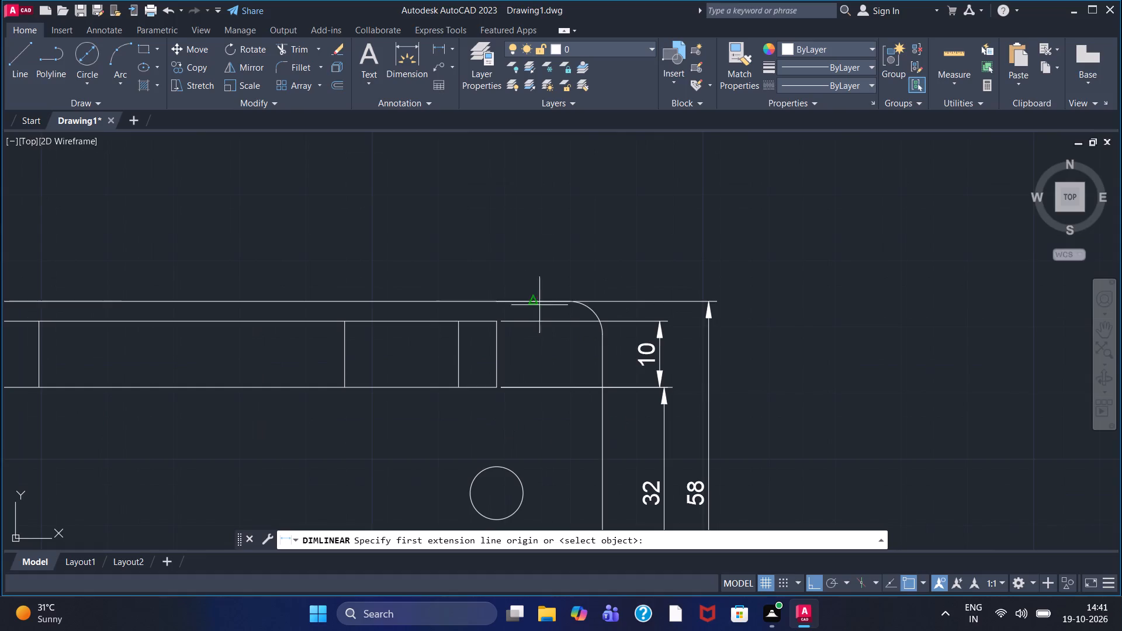
click(569, 299)
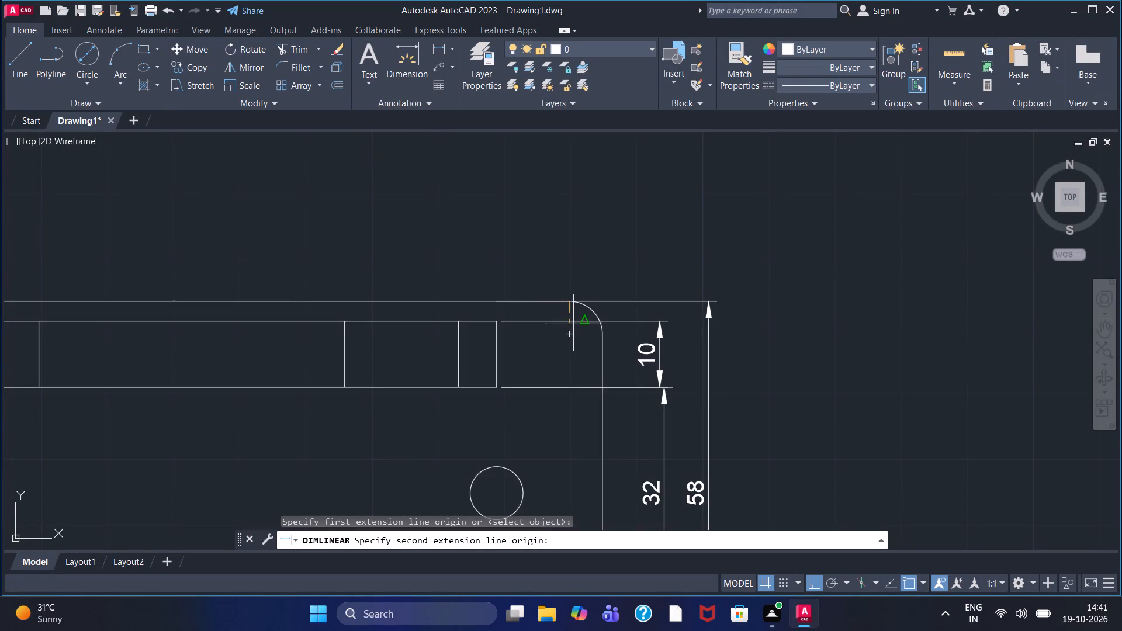
click(584, 323)
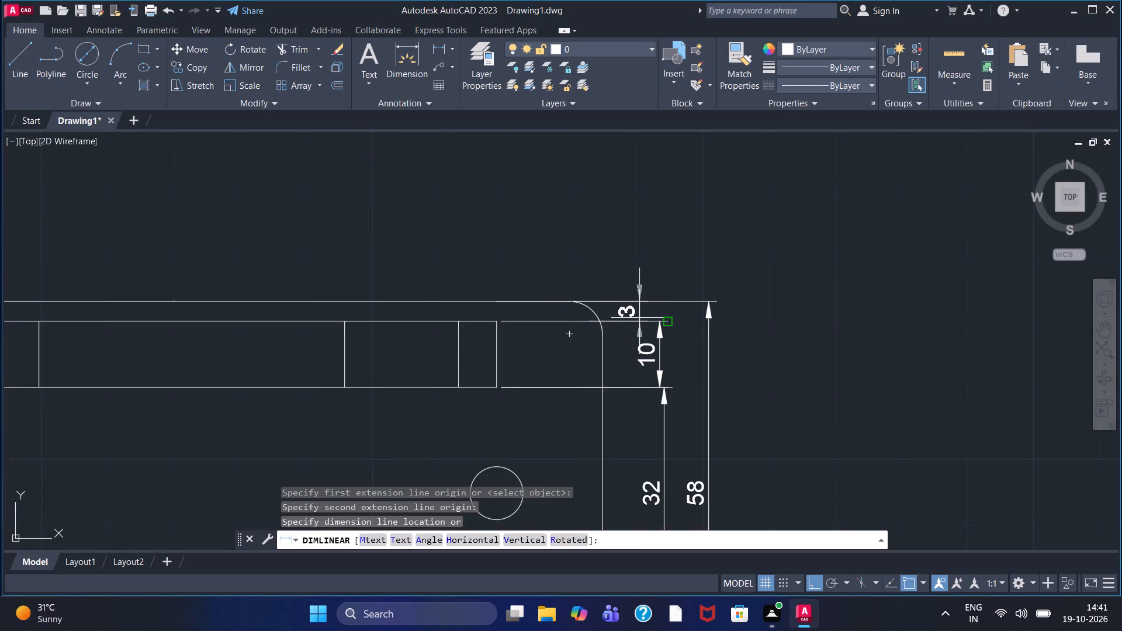
click(661, 317)
Dimension the horizontal distance from the left hole's centre to the plate's left edge, placed above the plate.
scroll(612, 362, down, 2)
middle_drag(595, 379, 596, 348)
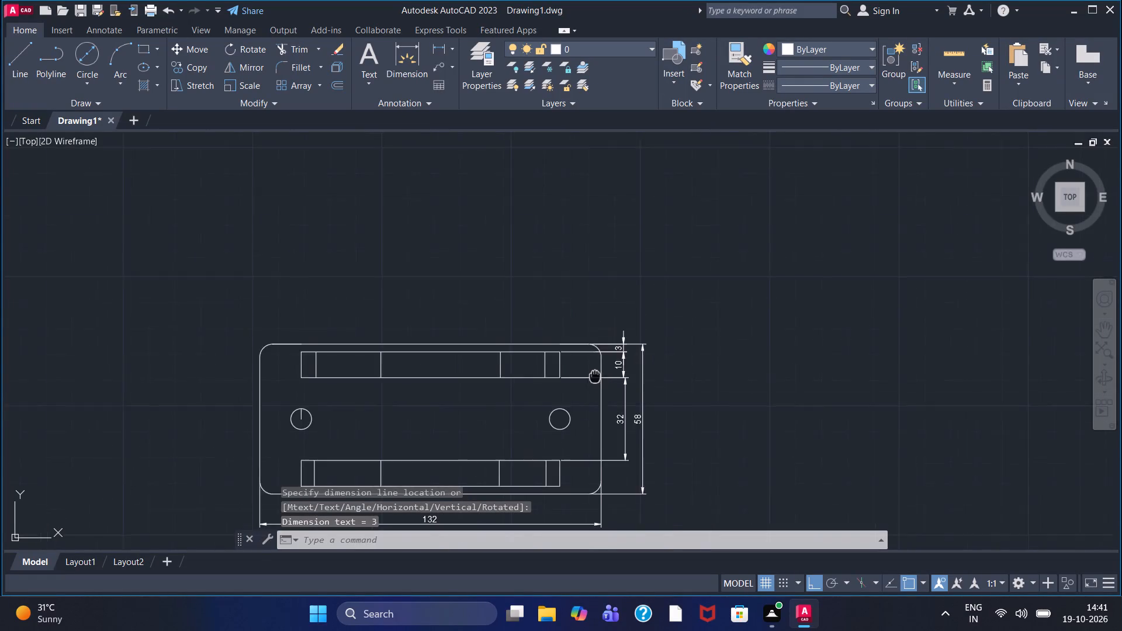
middle_drag(596, 348, 610, 289)
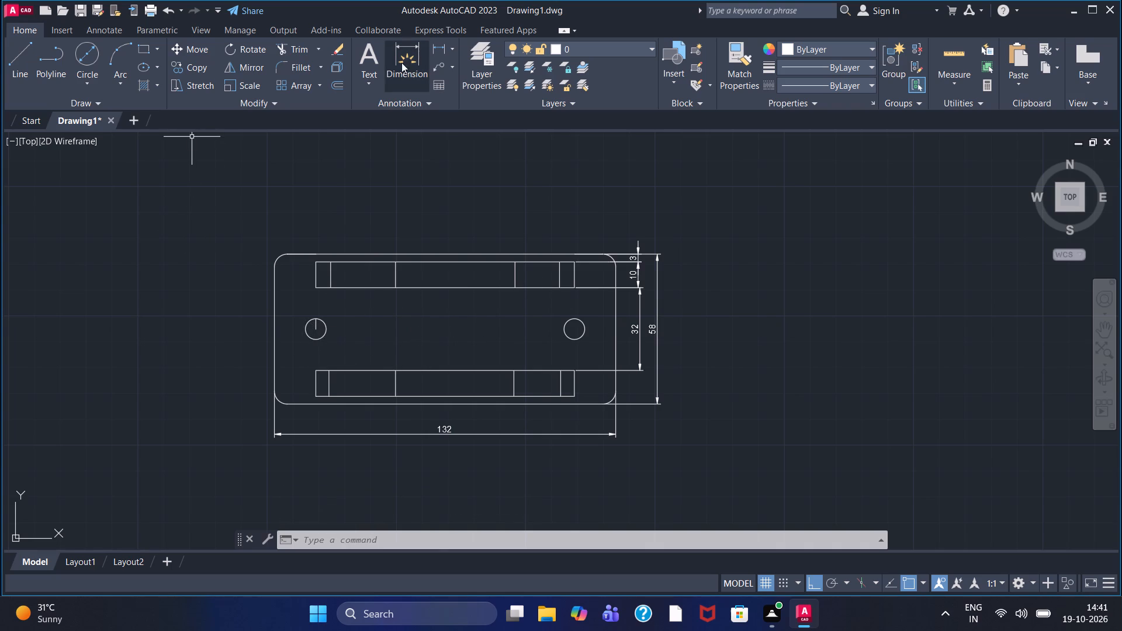
click(443, 43)
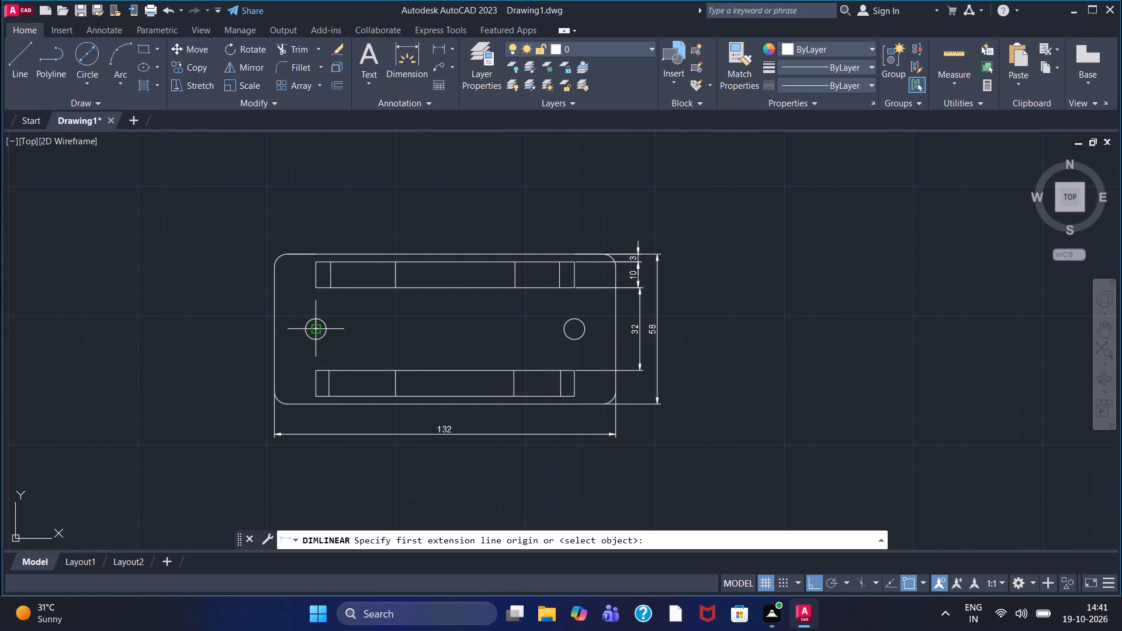
double_click(316, 333)
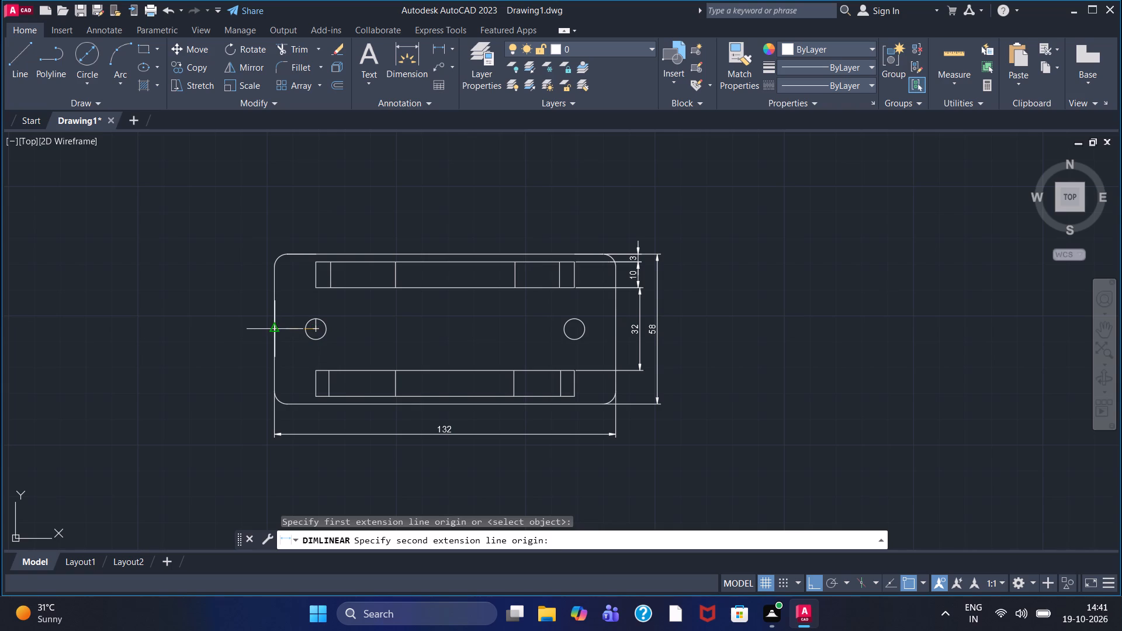
click(273, 332)
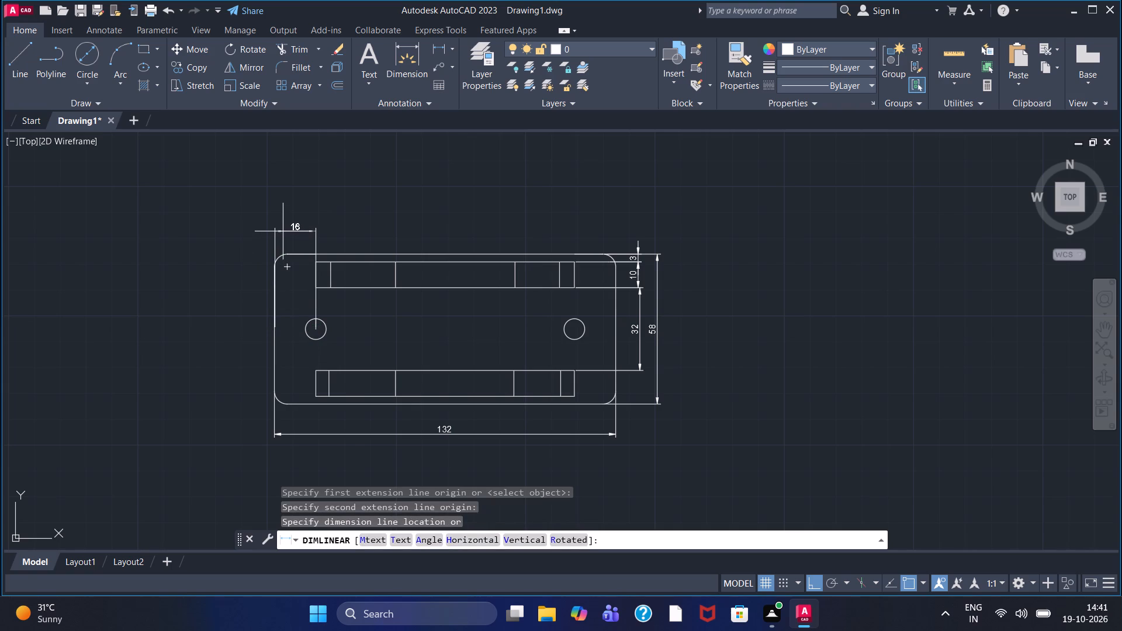
click(285, 228)
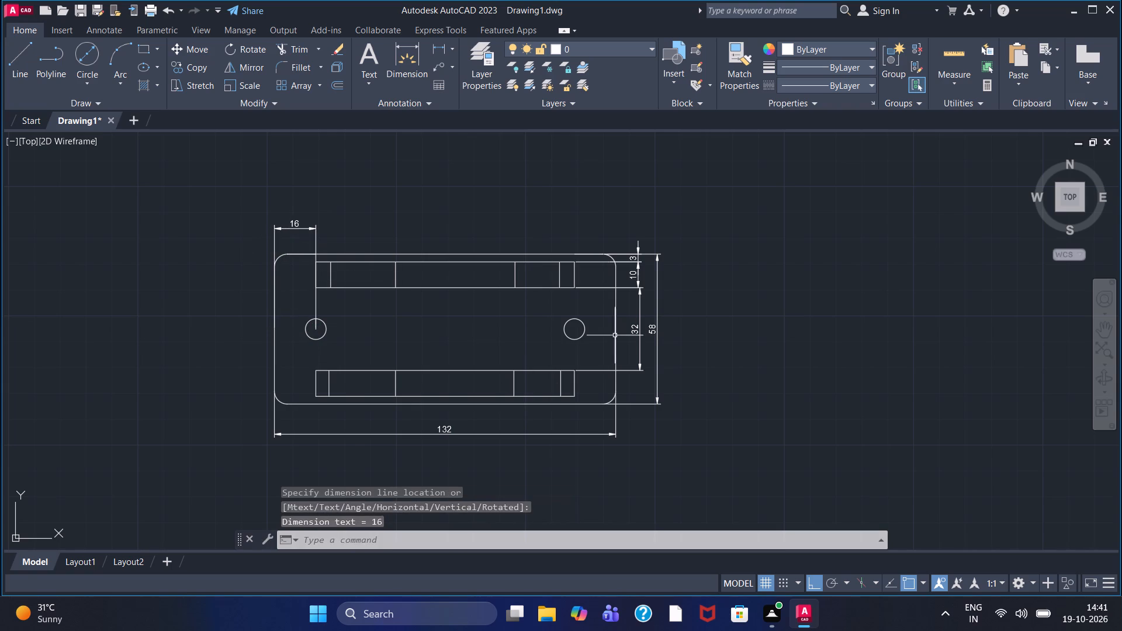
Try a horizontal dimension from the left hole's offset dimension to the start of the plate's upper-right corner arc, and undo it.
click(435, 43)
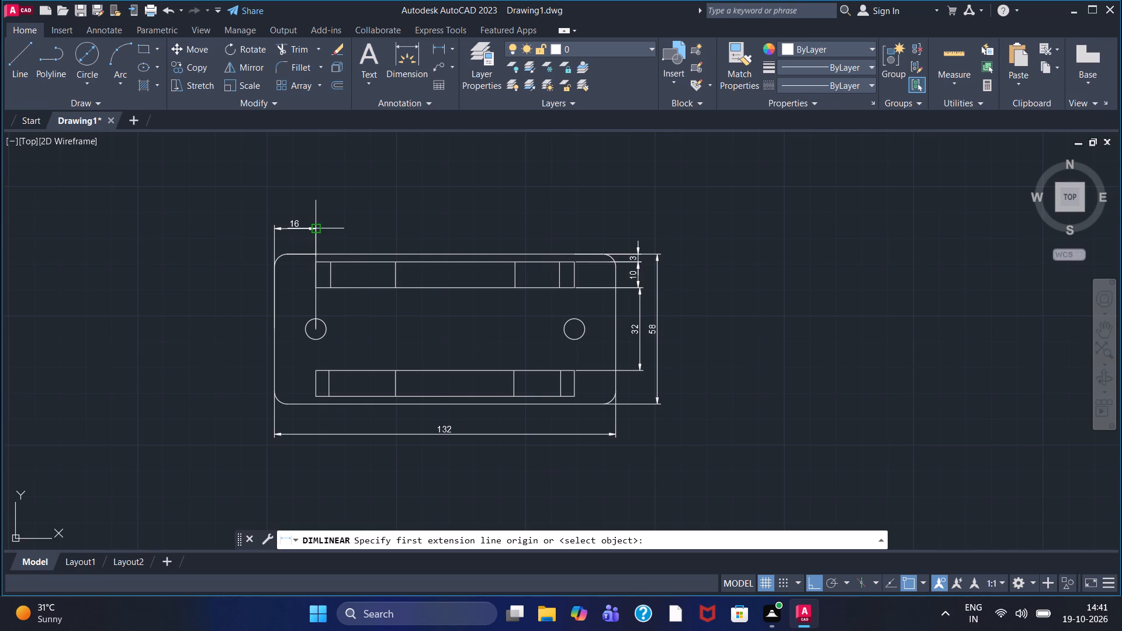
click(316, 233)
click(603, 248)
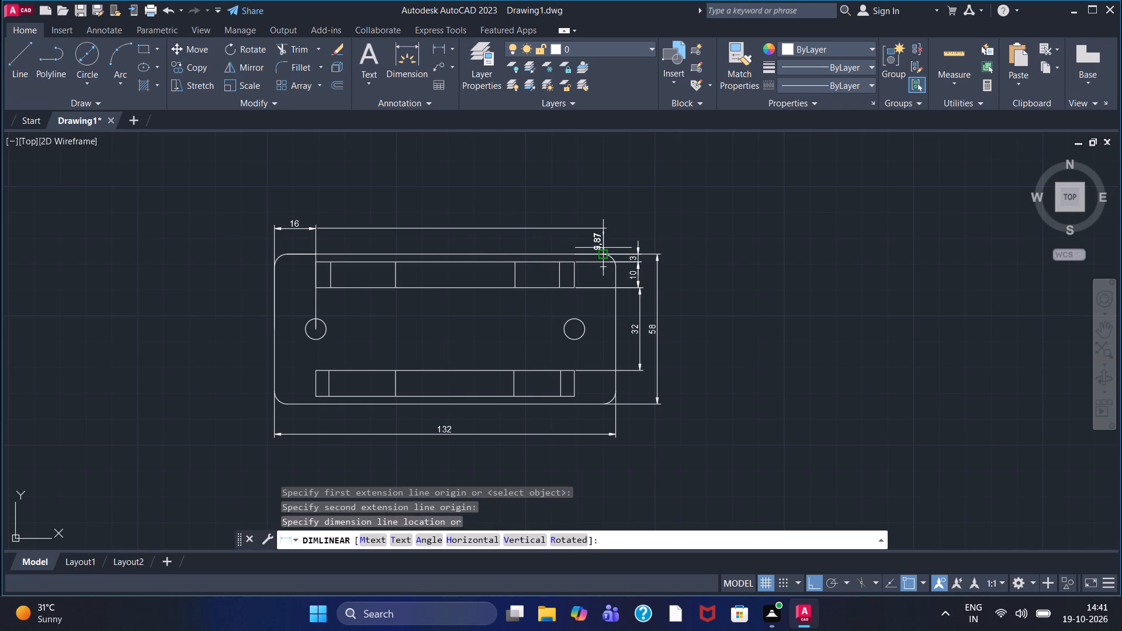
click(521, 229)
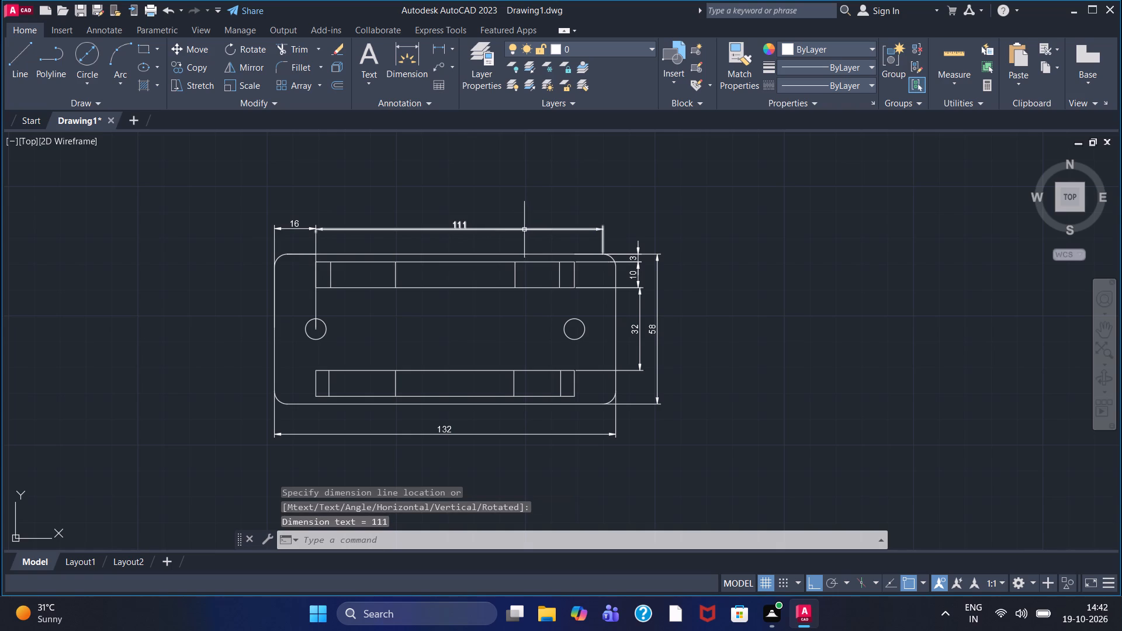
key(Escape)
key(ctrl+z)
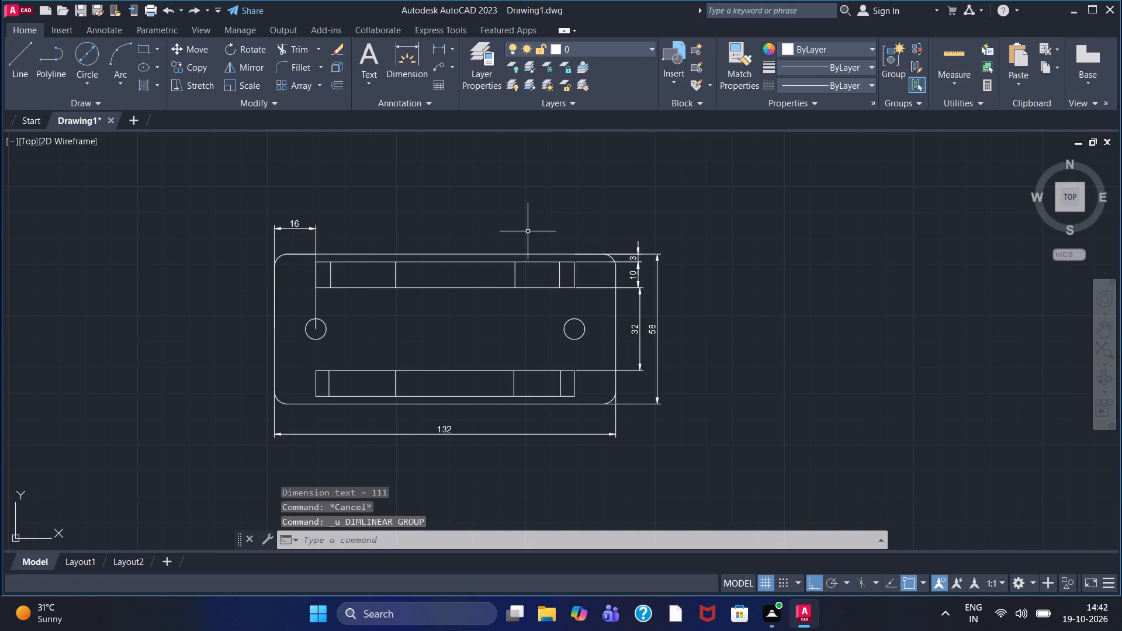
Dimension the upper inner rectangle's length, placed above the plate in line with the left hole's horizontal offset dimension.
click(434, 43)
click(317, 264)
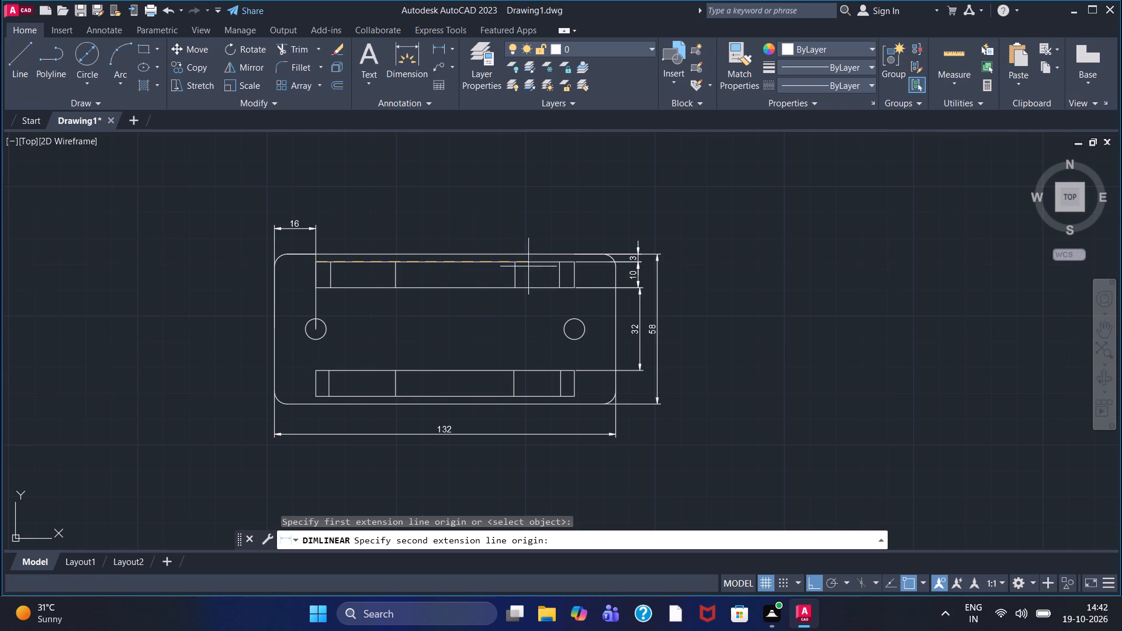
click(575, 263)
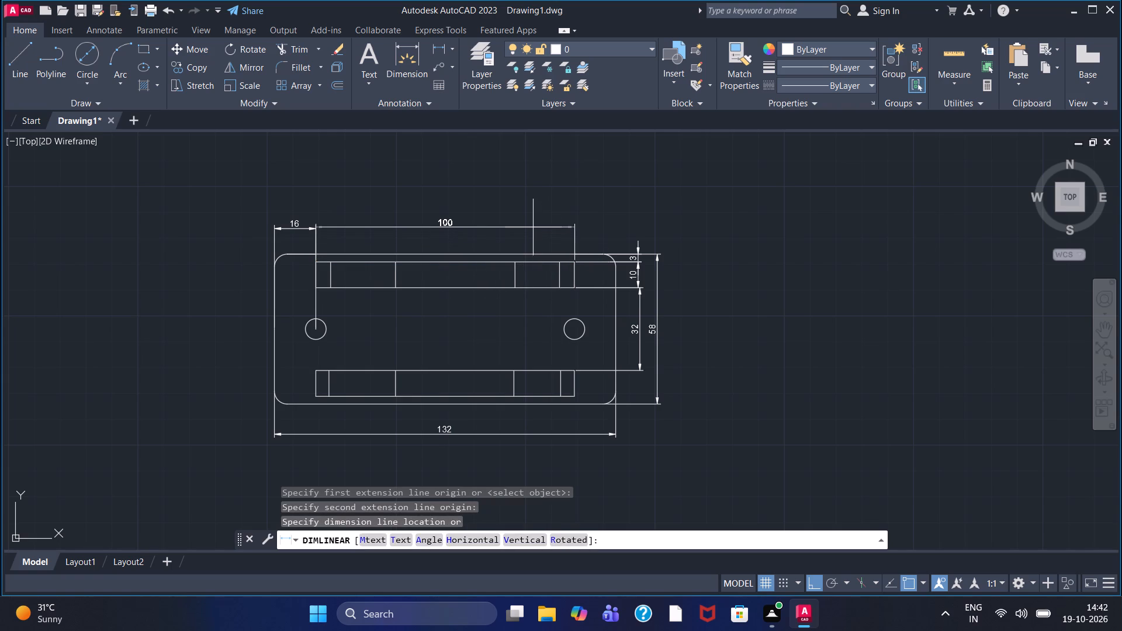
click(533, 227)
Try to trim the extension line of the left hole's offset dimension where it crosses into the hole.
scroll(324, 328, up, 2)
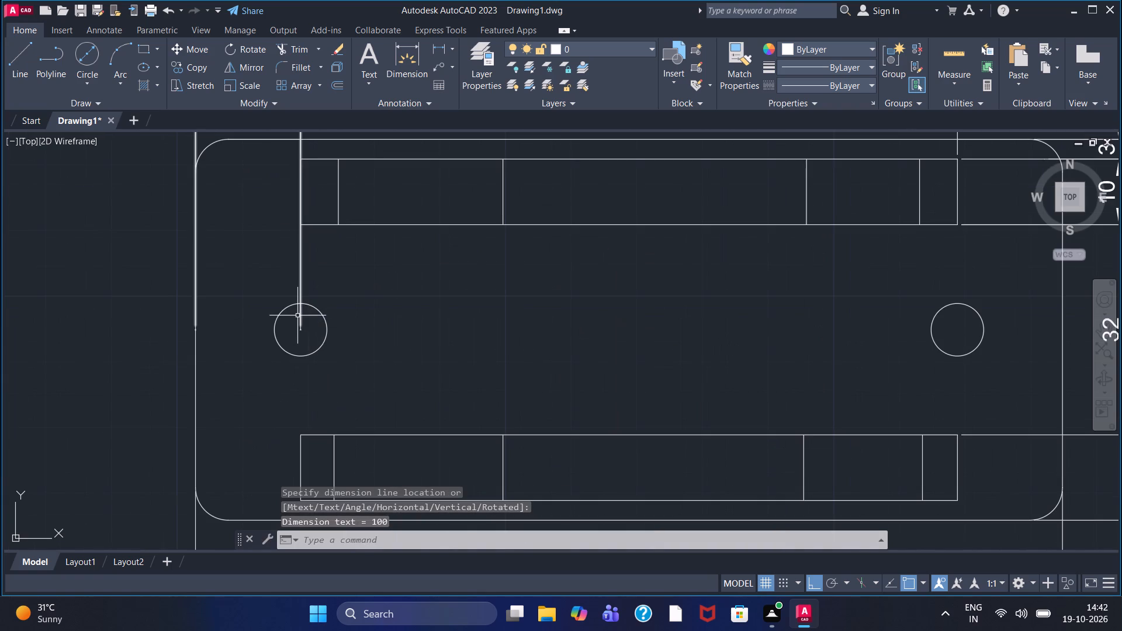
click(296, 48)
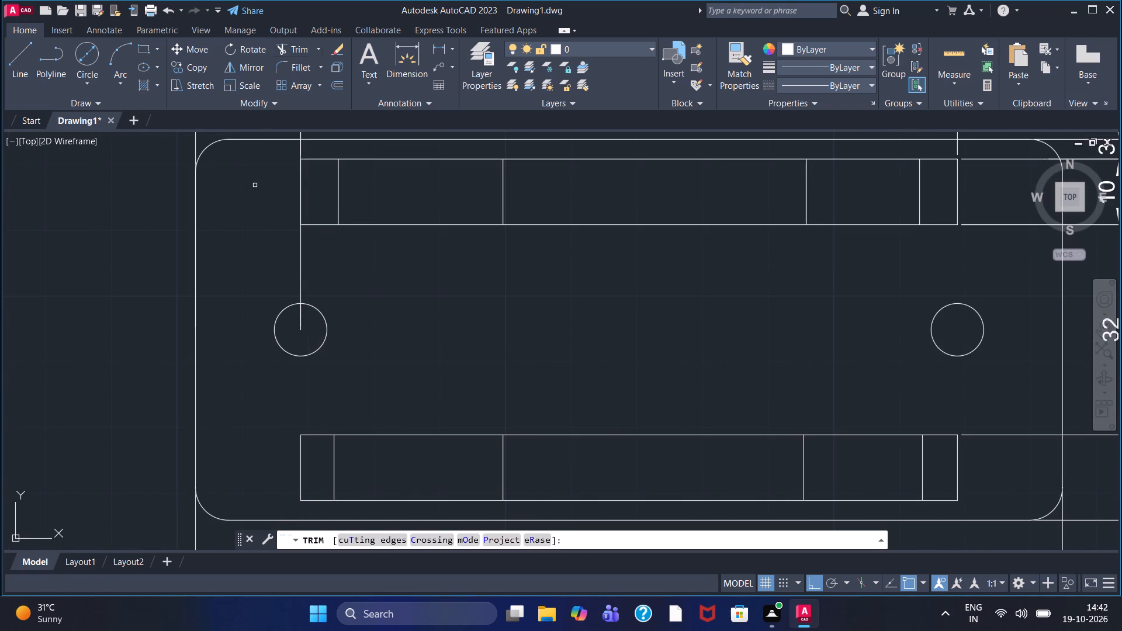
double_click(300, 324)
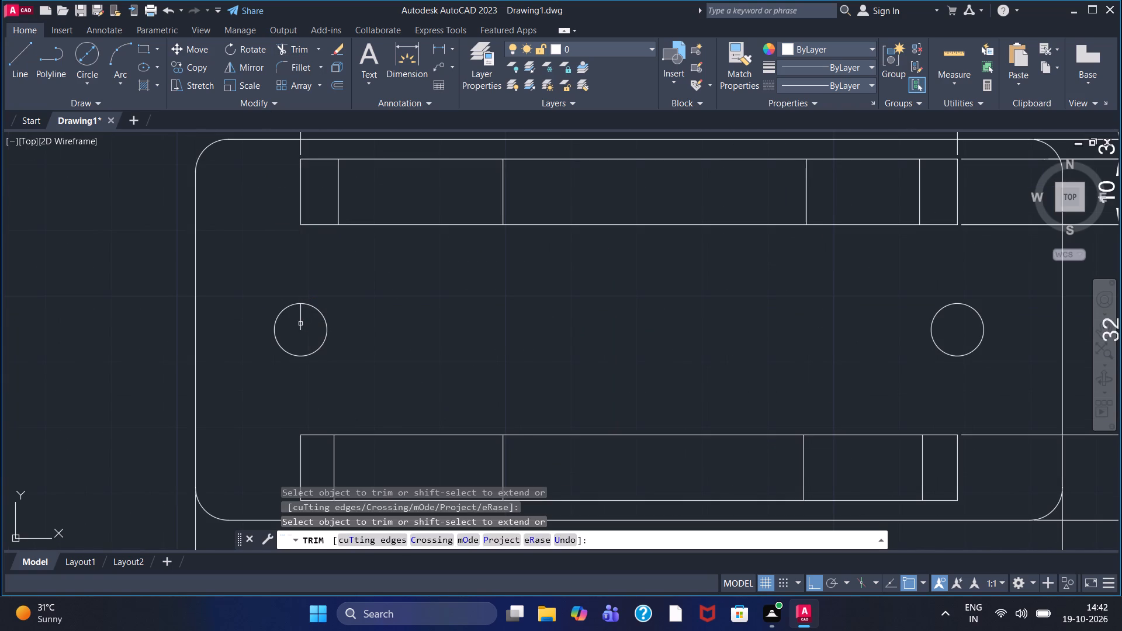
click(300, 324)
Dimension the horizontal distance from the left hole's centre to the plate's left edge again, in line with the inner rectangle's length dimension.
scroll(375, 303, down, 2)
middle_drag(415, 312, 419, 311)
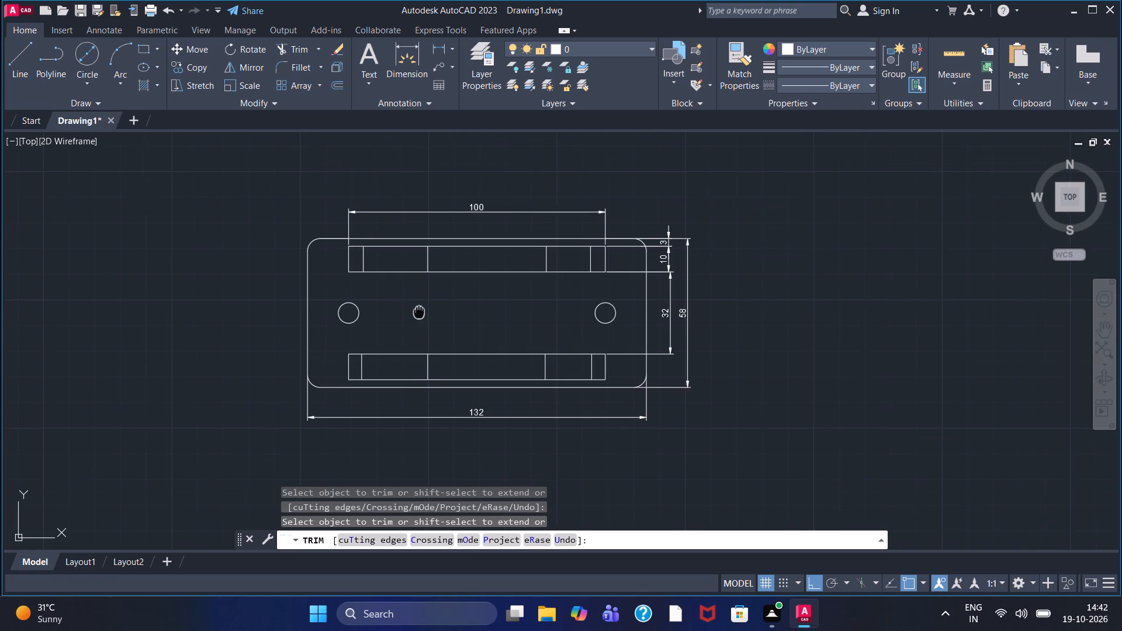
middle_drag(419, 311, 397, 285)
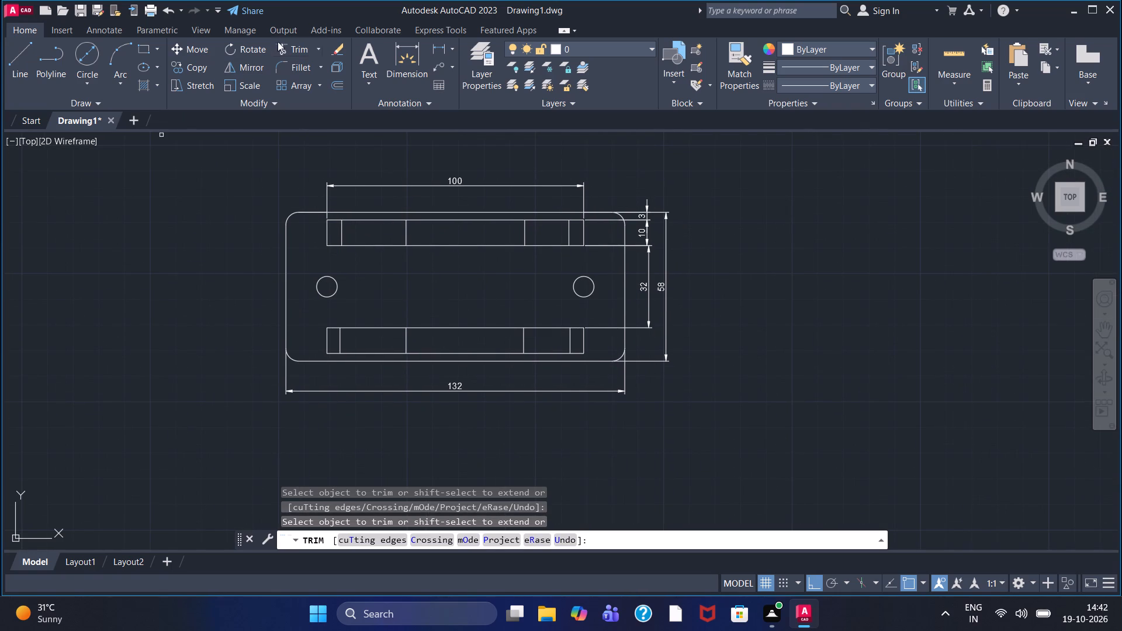
click(435, 52)
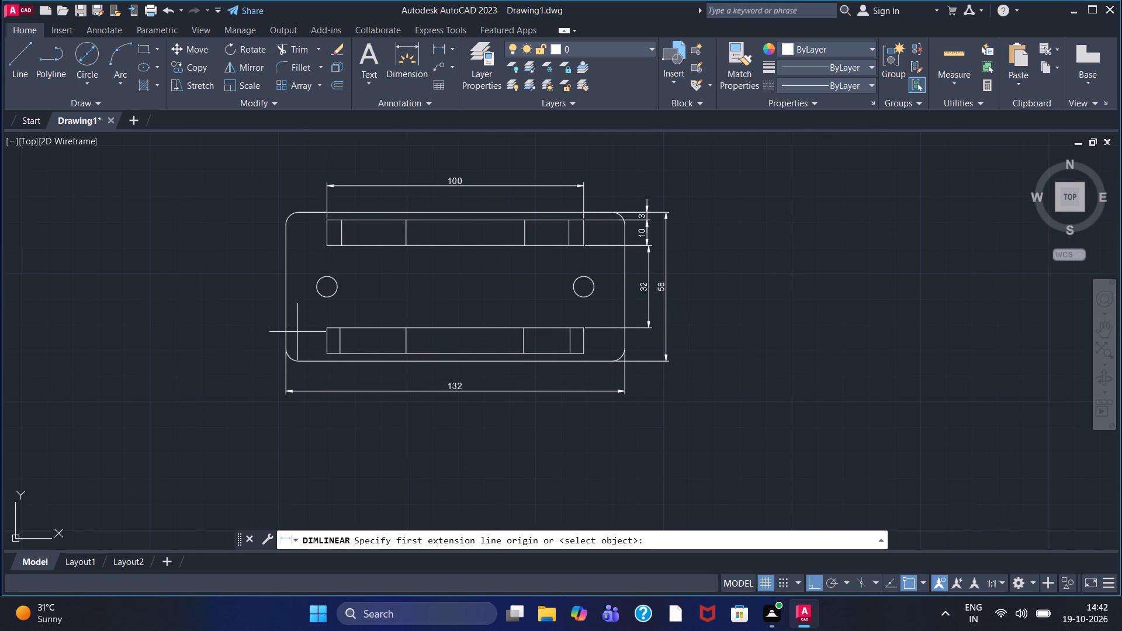
click(326, 287)
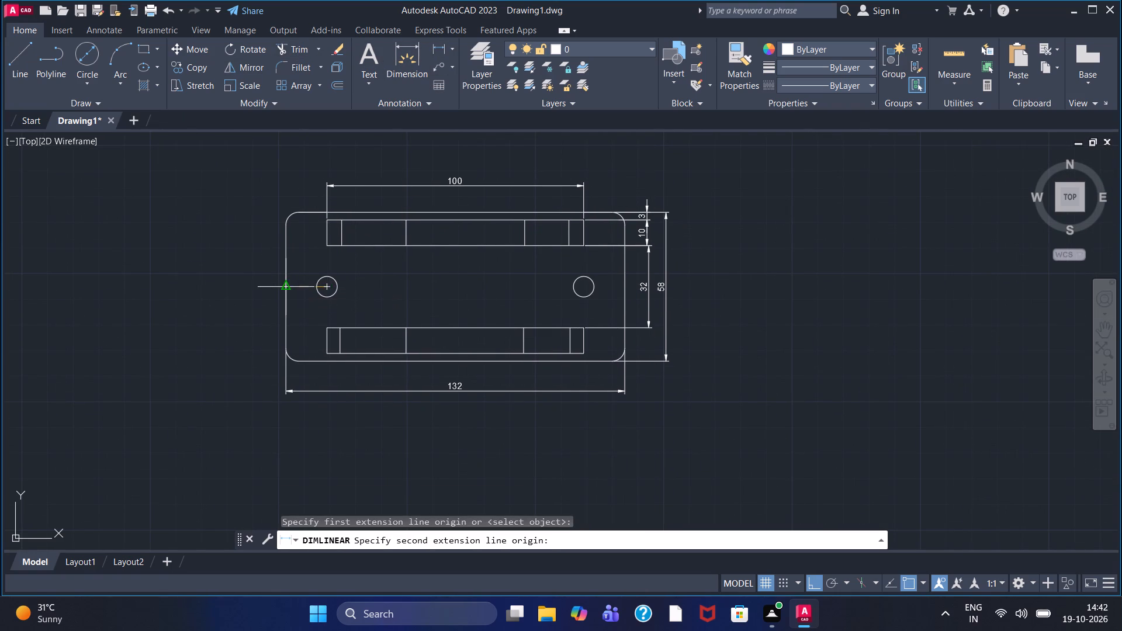
click(288, 289)
click(297, 187)
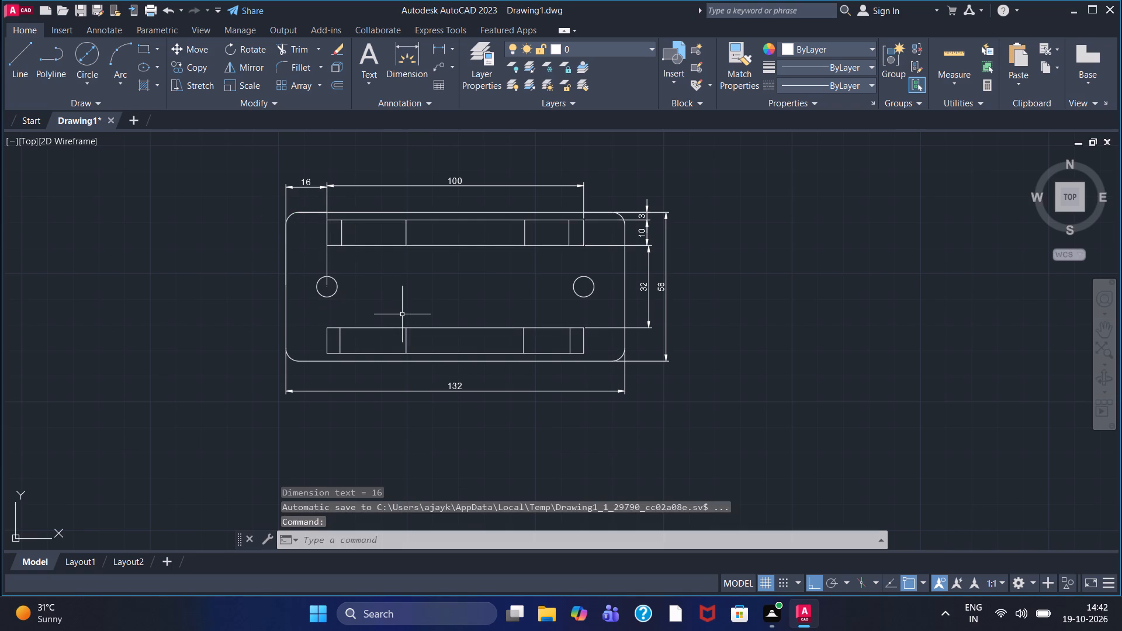
Add center marks to the left and right holes of the plate.
scroll(402, 314, down, 1)
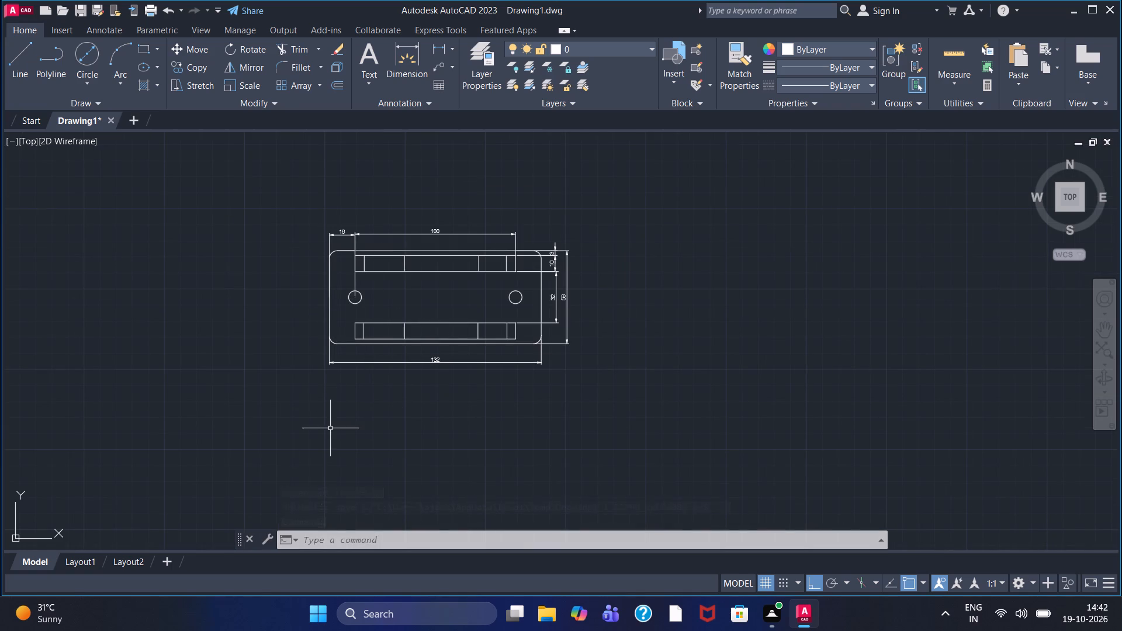
key(c)
key(m)
key(m)
key(Return)
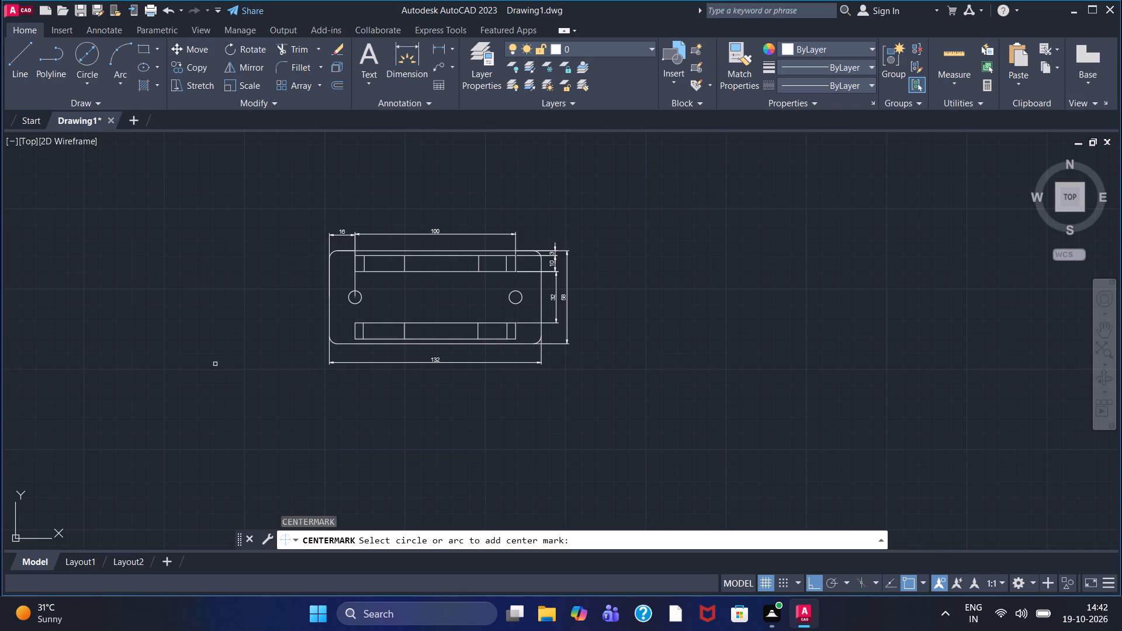
scroll(368, 301, up, 3)
click(302, 310)
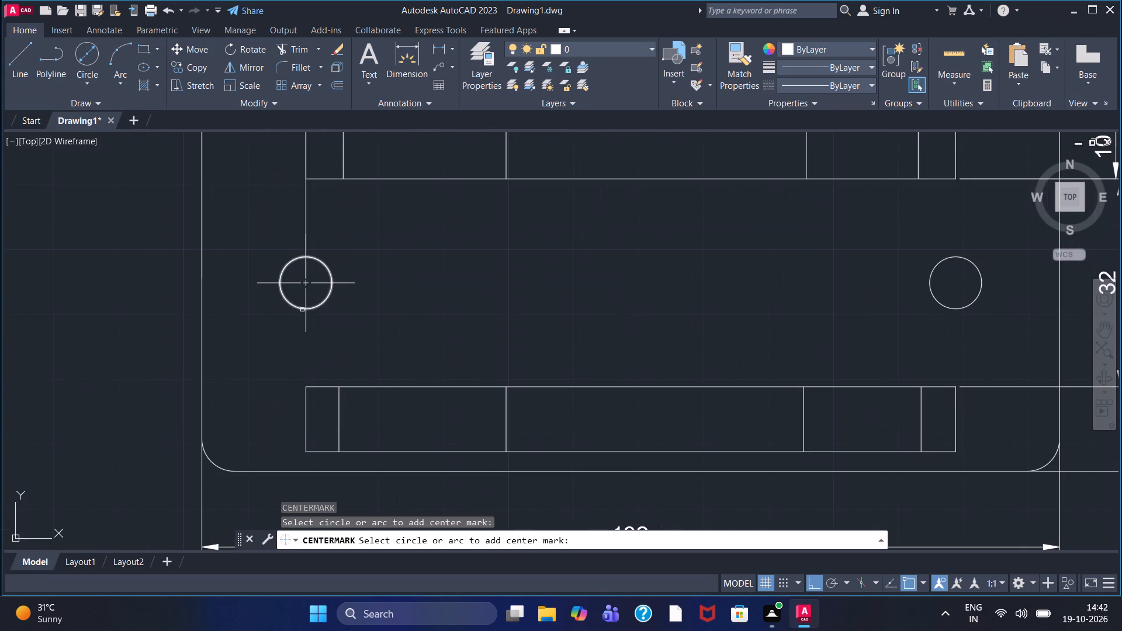
click(960, 256)
Draw a vertical projection line about 108 long straight down from the lower end of the plate's left edge.
scroll(801, 297, down, 1)
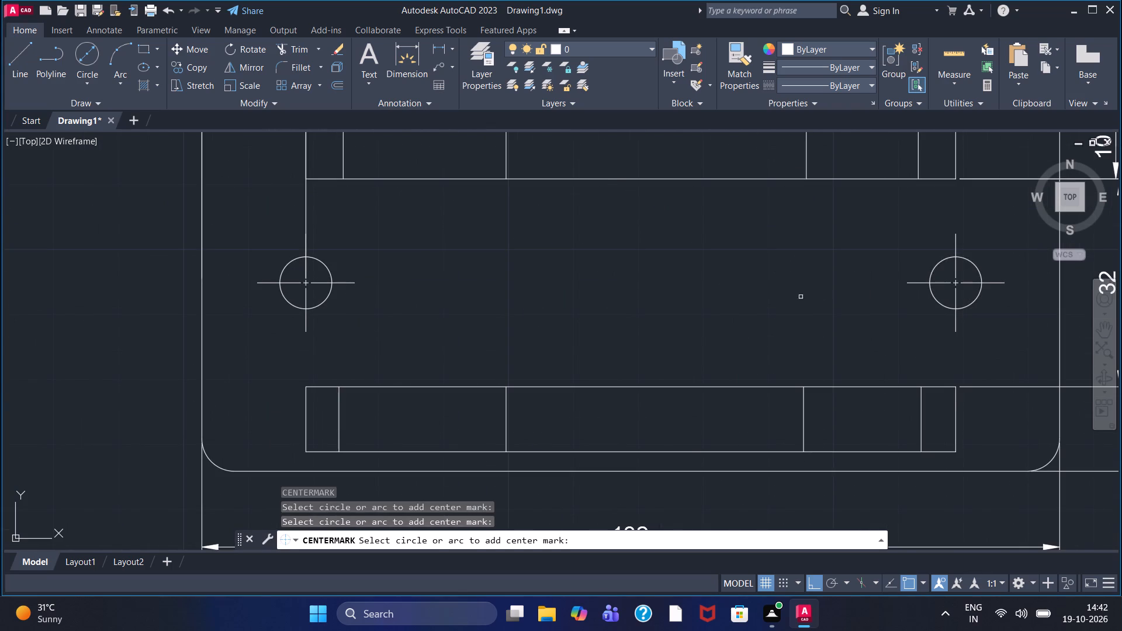
scroll(801, 297, down, 1)
middle_drag(751, 291, 680, 272)
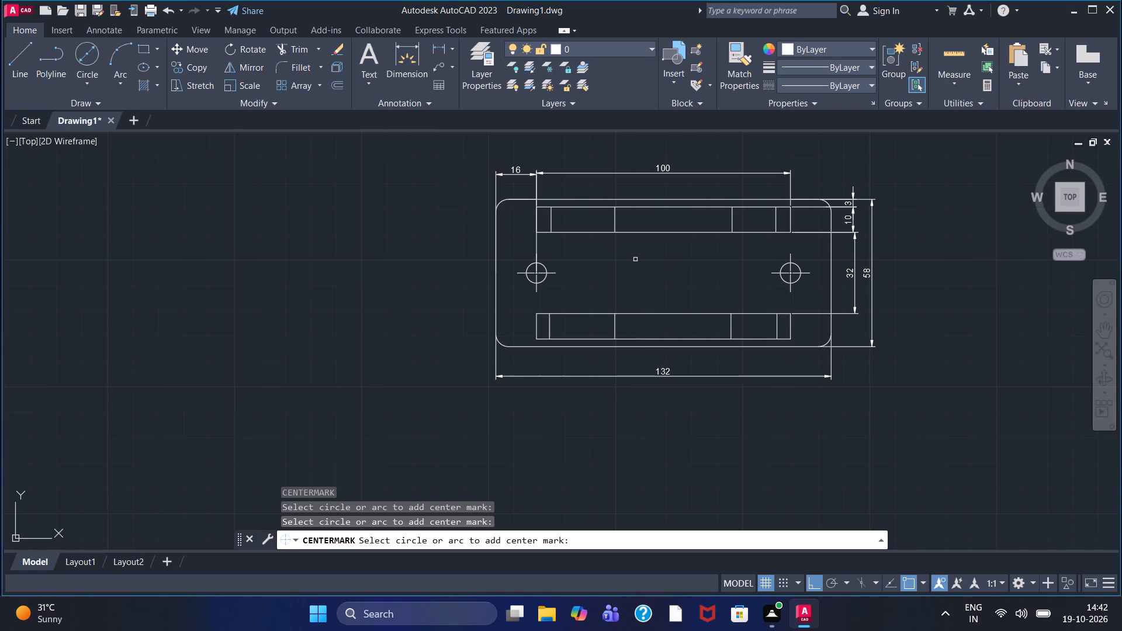
scroll(604, 306, down, 1)
middle_drag(608, 296, 319, 268)
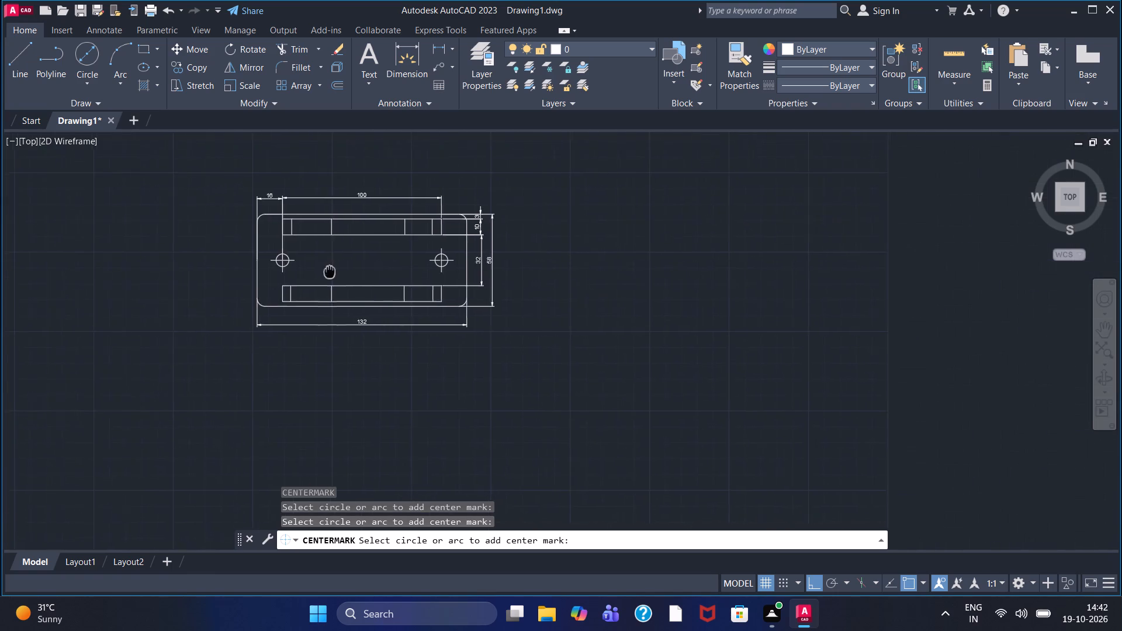
middle_drag(319, 268, 279, 235)
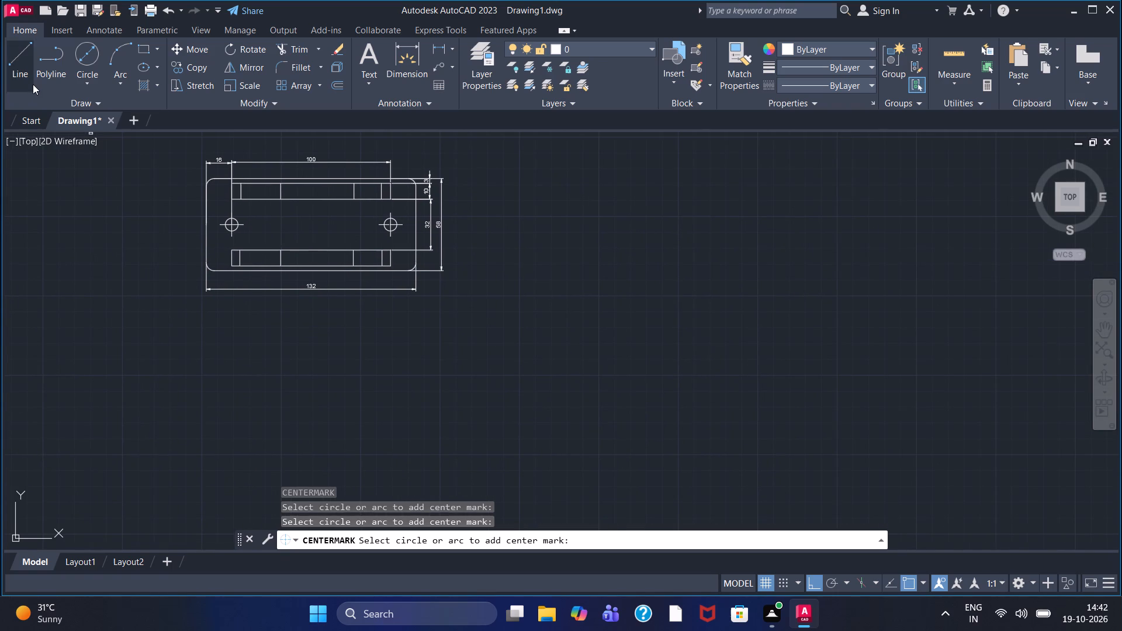
click(33, 84)
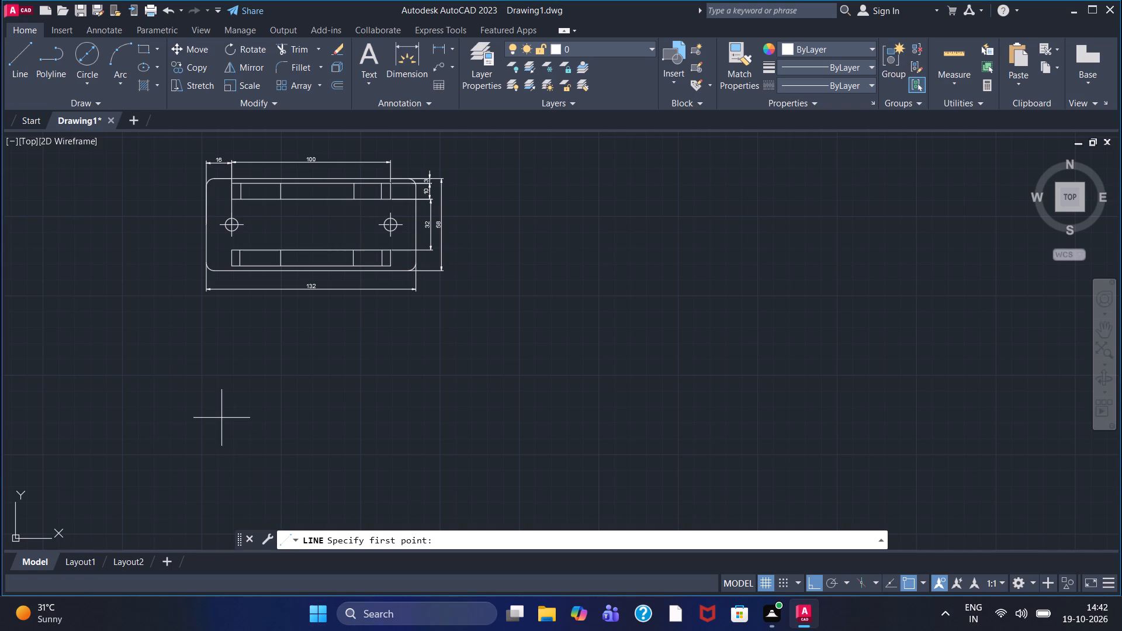
key(Escape)
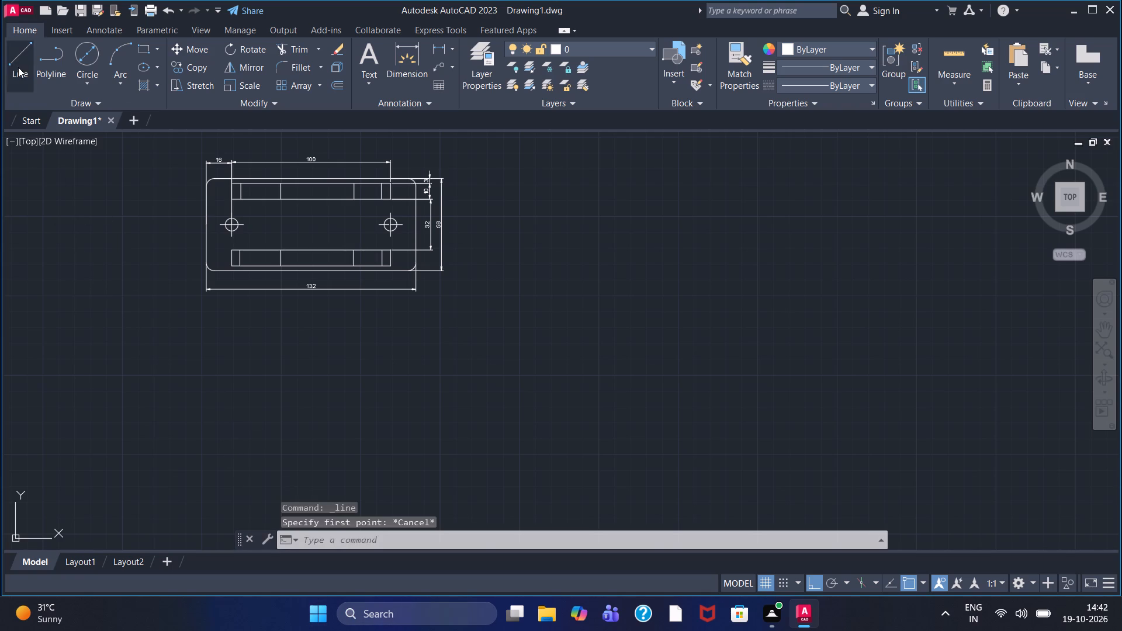
click(18, 67)
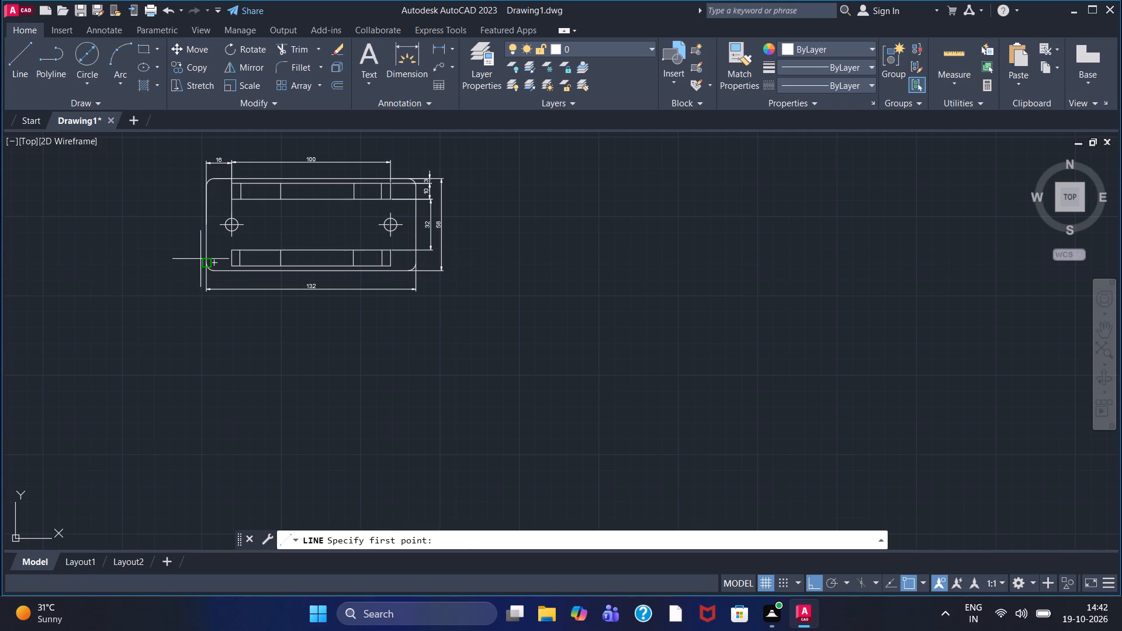
click(205, 262)
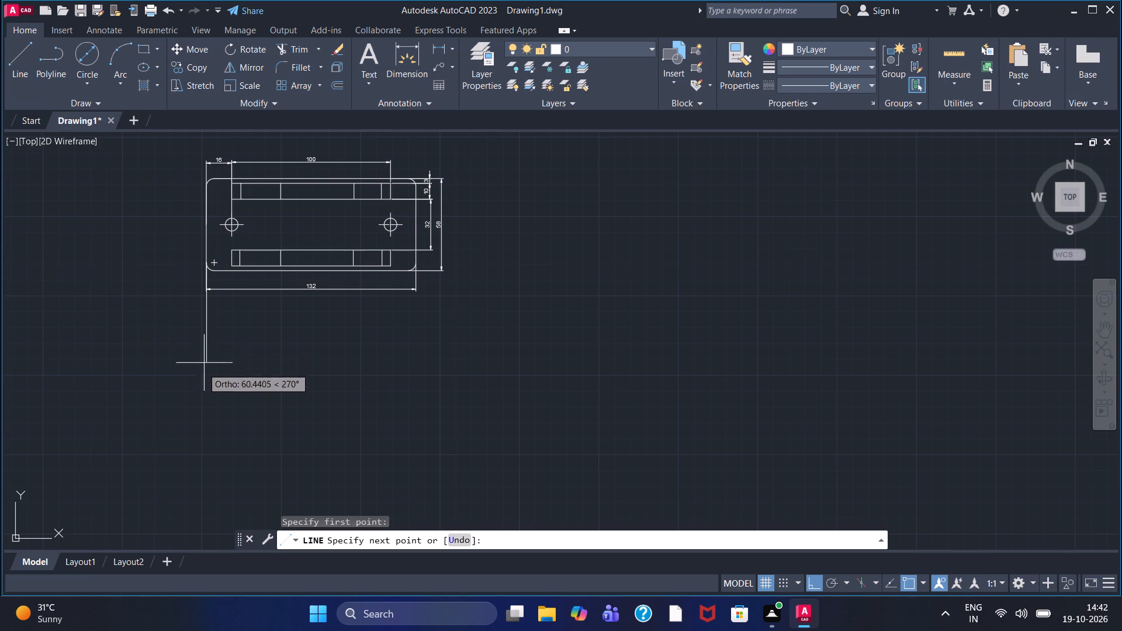
click(198, 435)
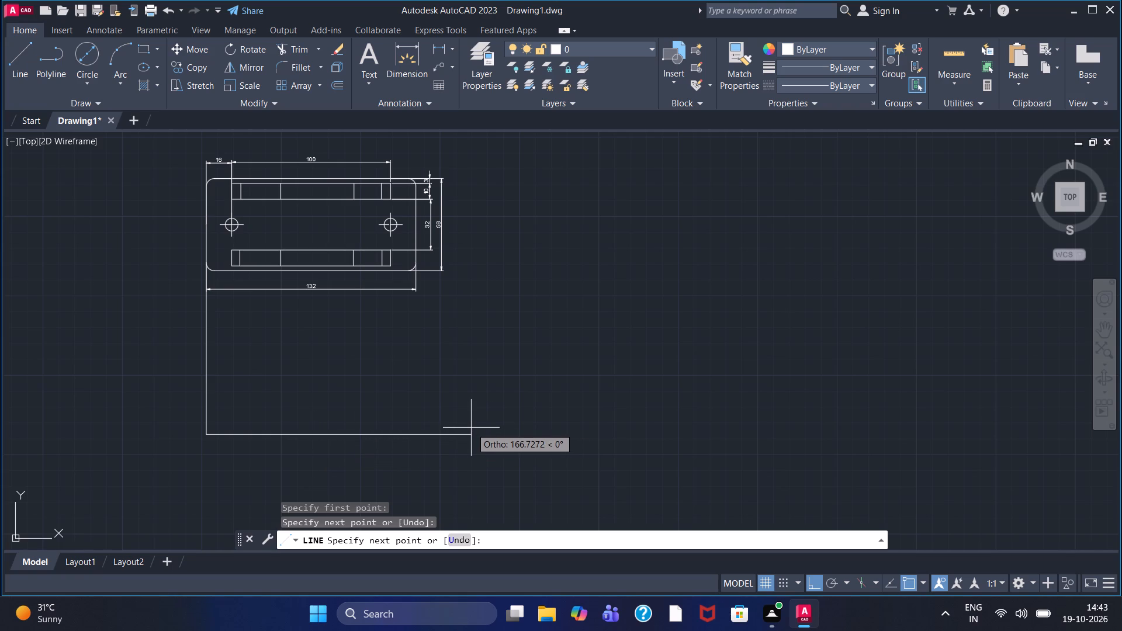
Continue the line from the projection line's lower end into a 132 by 14 rectangle: 132 right, 14 up and 132 back left.
key(1)
text(32)
key(Return)
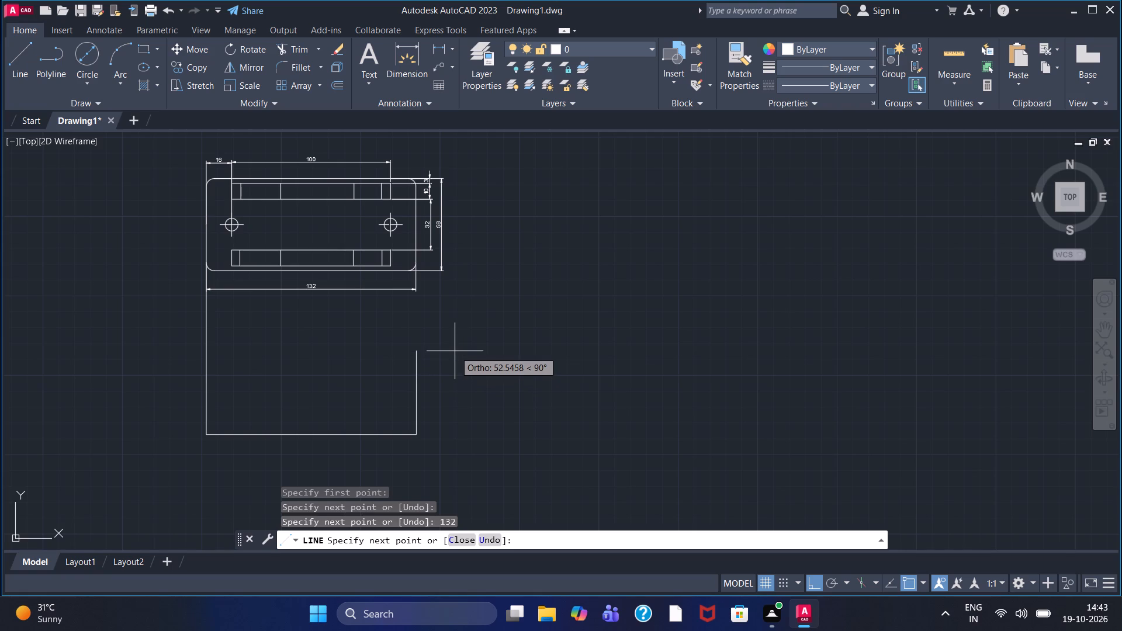
text(14)
key(Return)
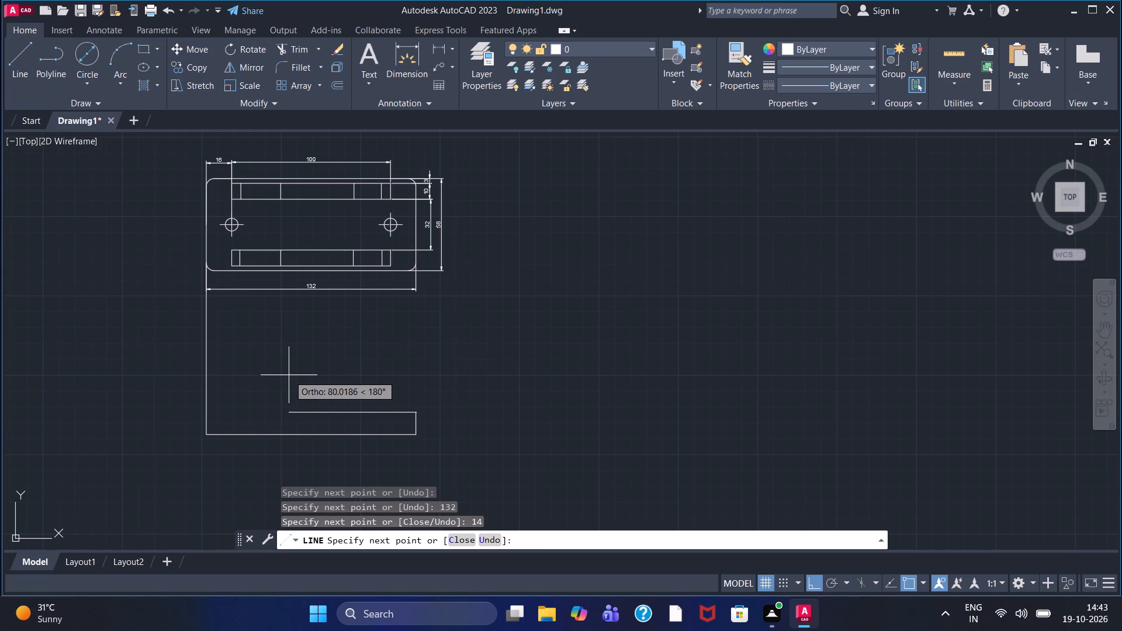
text(132)
key(Return)
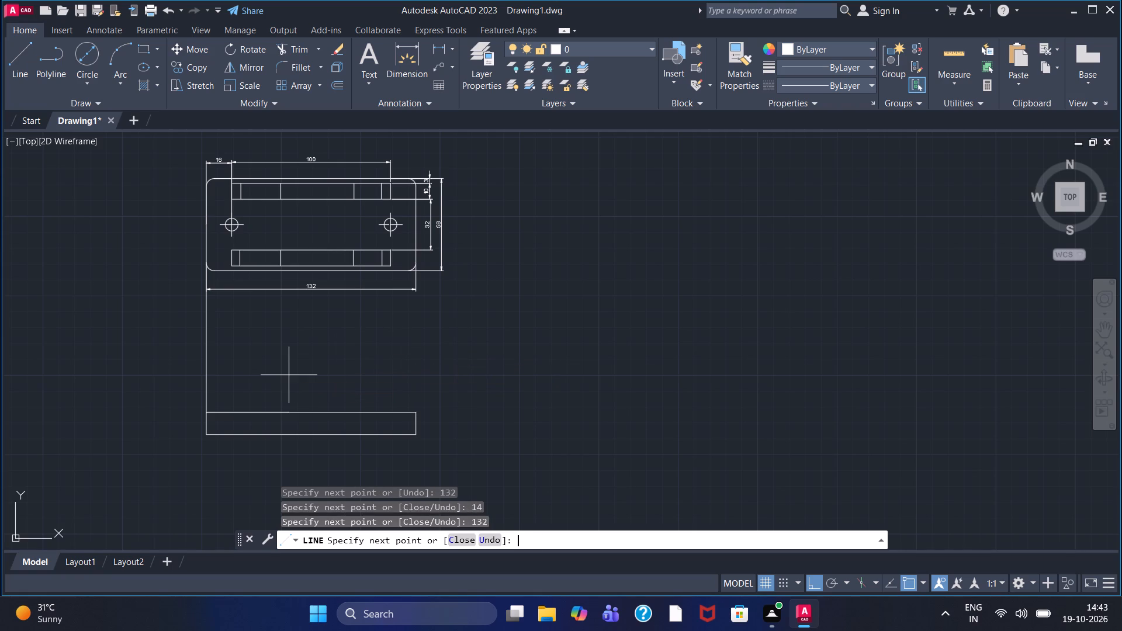
right_click(289, 375)
click(302, 380)
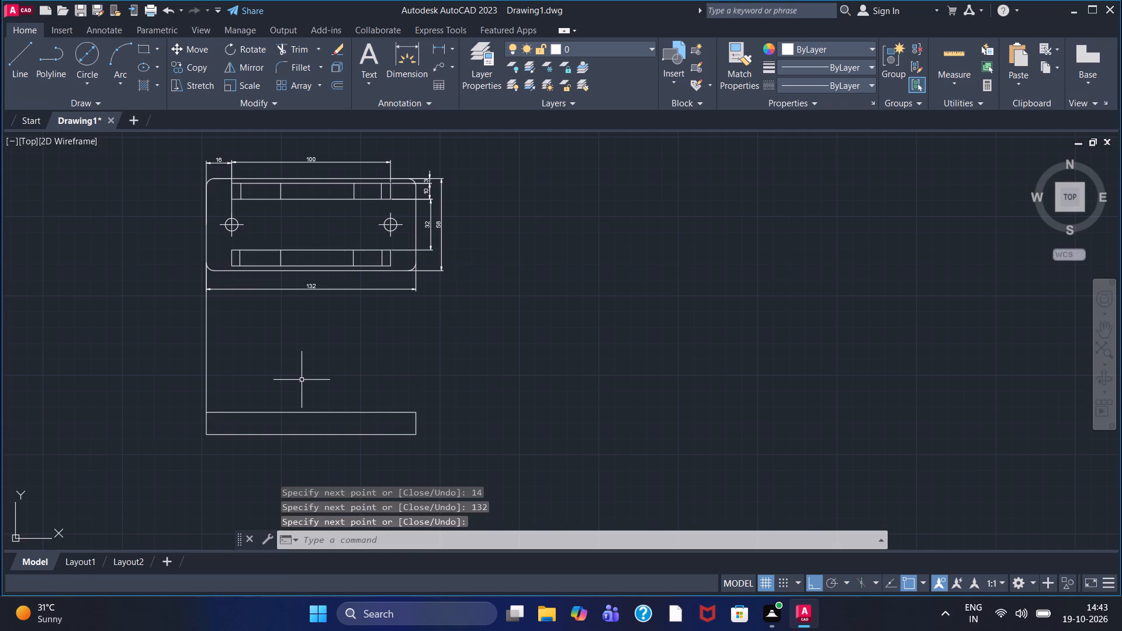
Trim away the vertical projection line between the plate view and the new 132 by 14 rectangle.
click(303, 49)
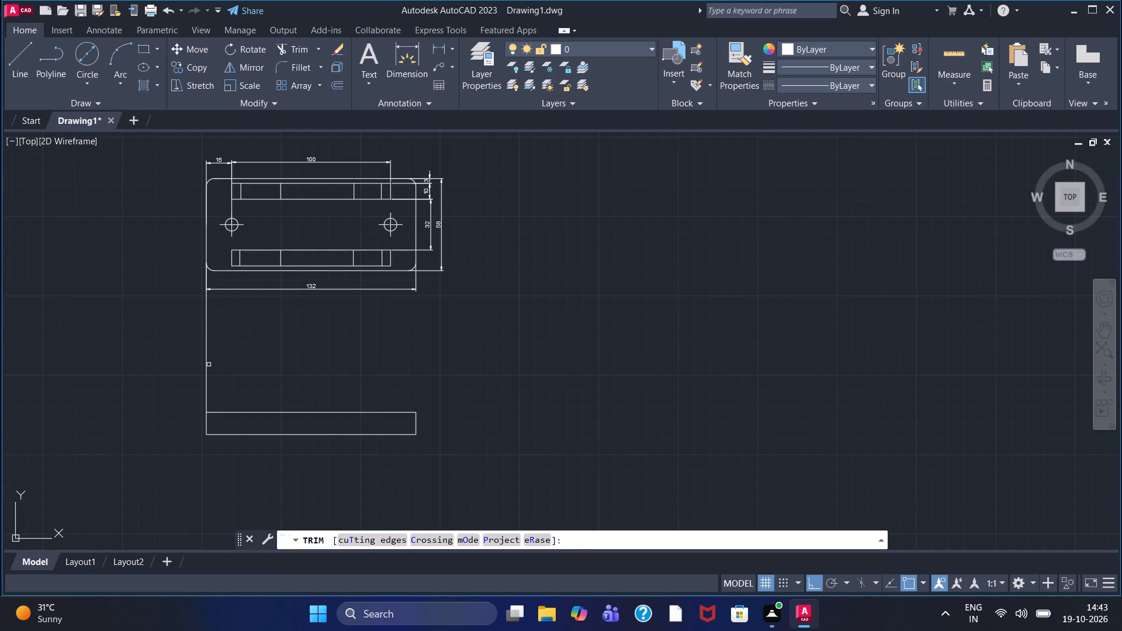
click(204, 365)
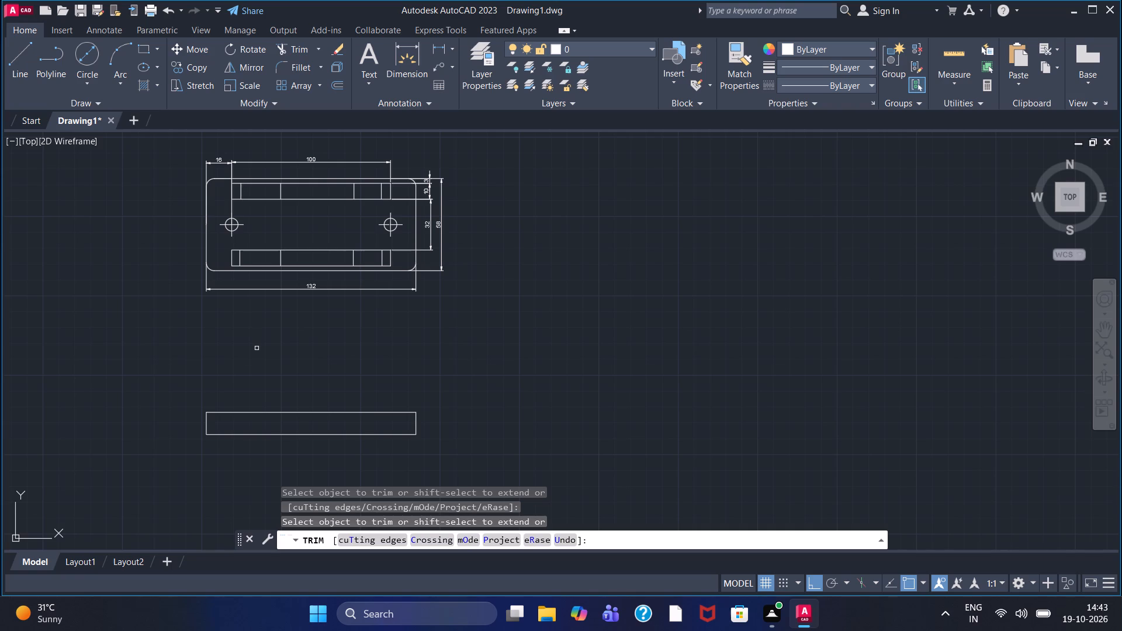
middle_drag(271, 375, 264, 411)
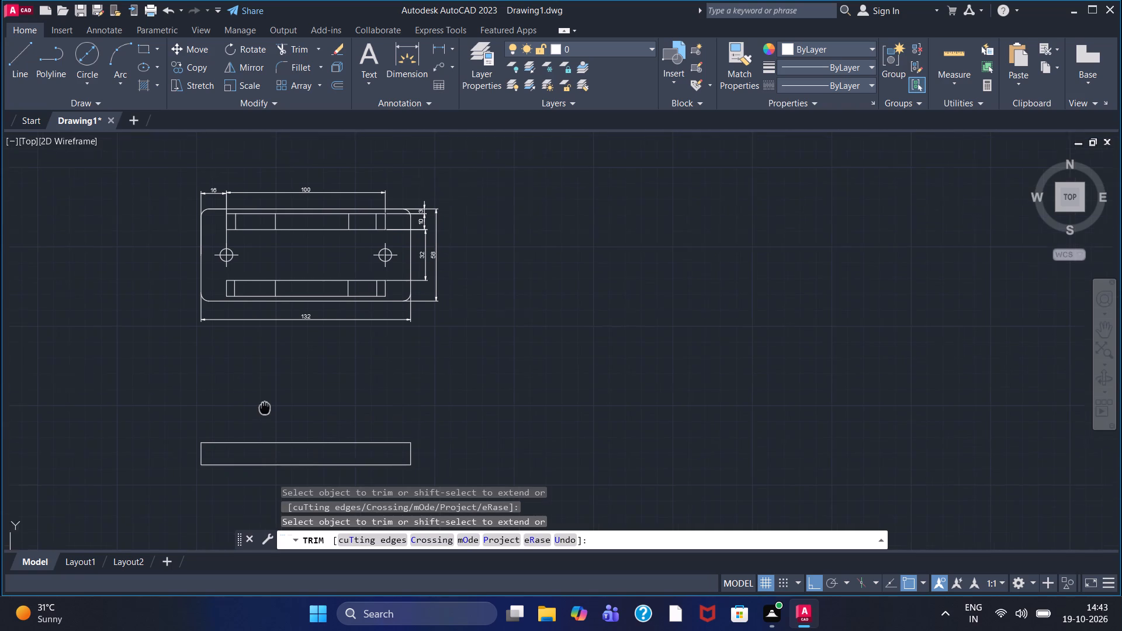
middle_drag(264, 411, 266, 421)
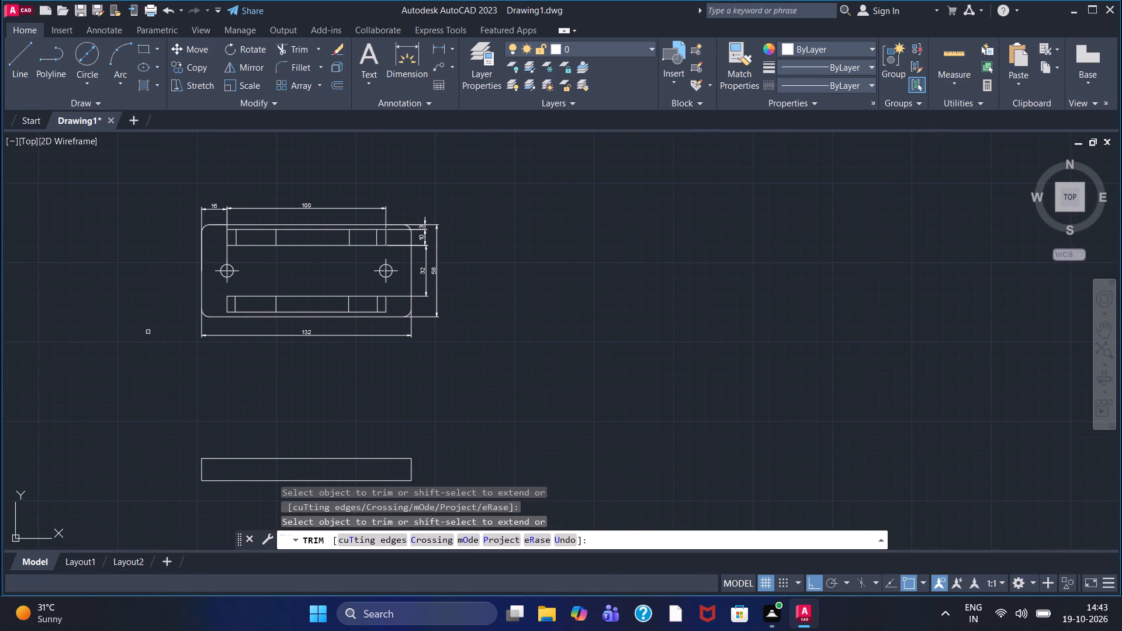
Offset the left and right end lines of the 132 by 14 rectangle slightly inward, using the Through option.
click(340, 81)
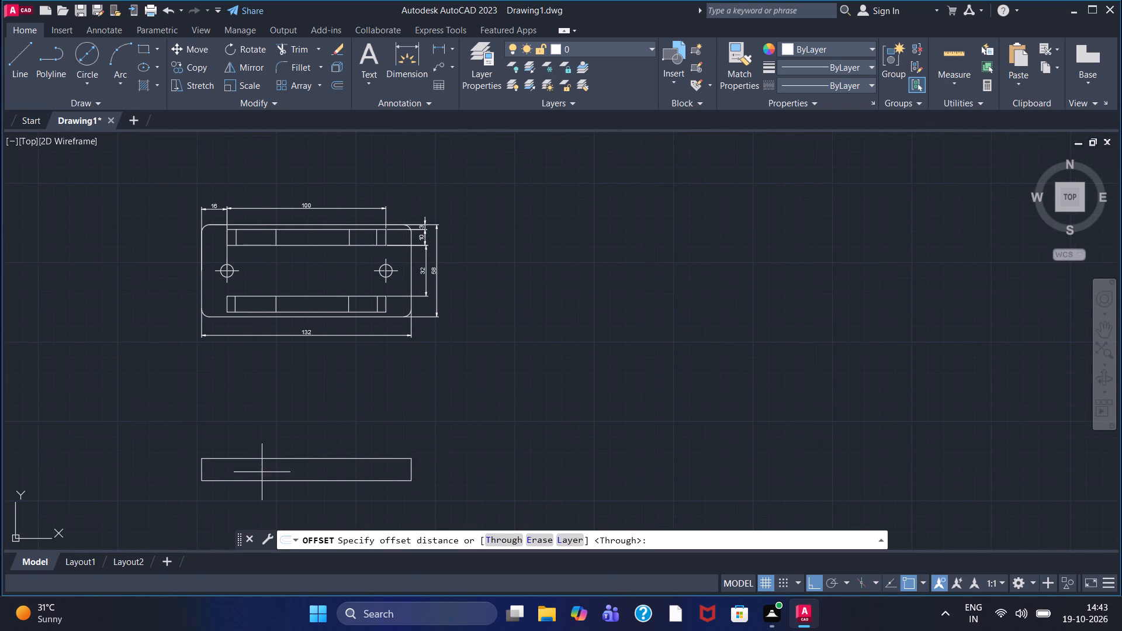
middle_drag(262, 441, 279, 375)
scroll(252, 405, up, 2)
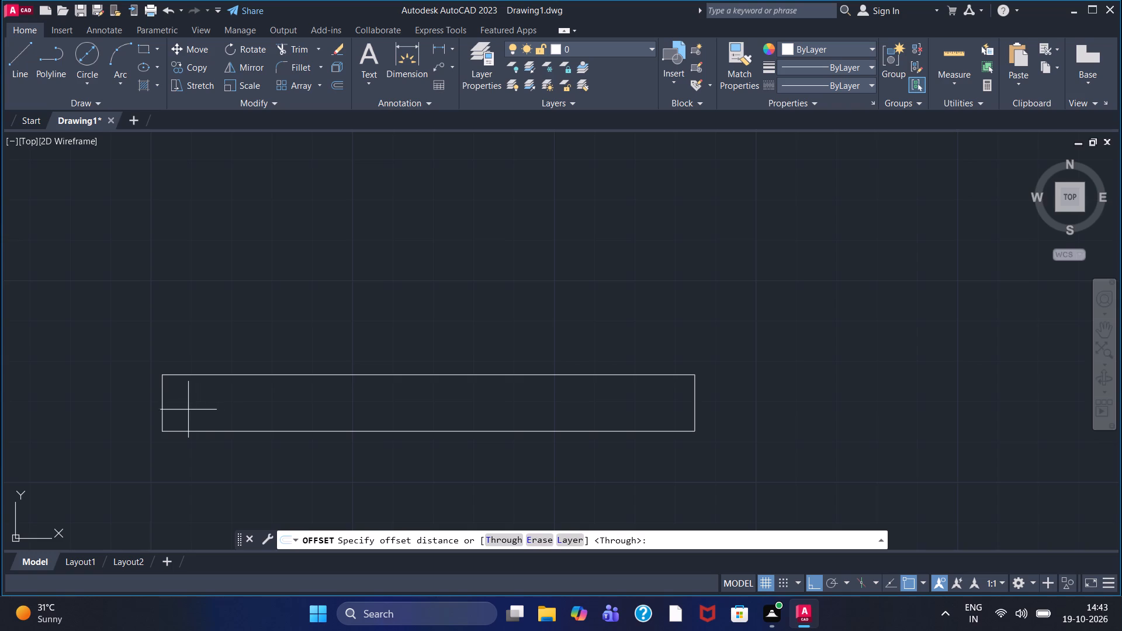
click(497, 536)
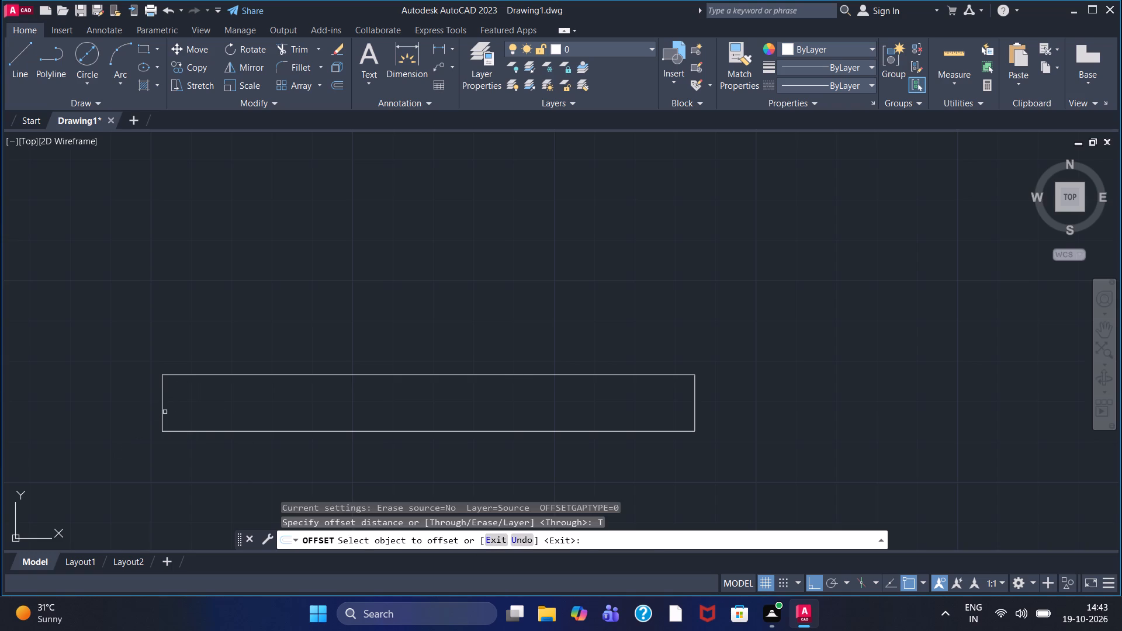
click(162, 410)
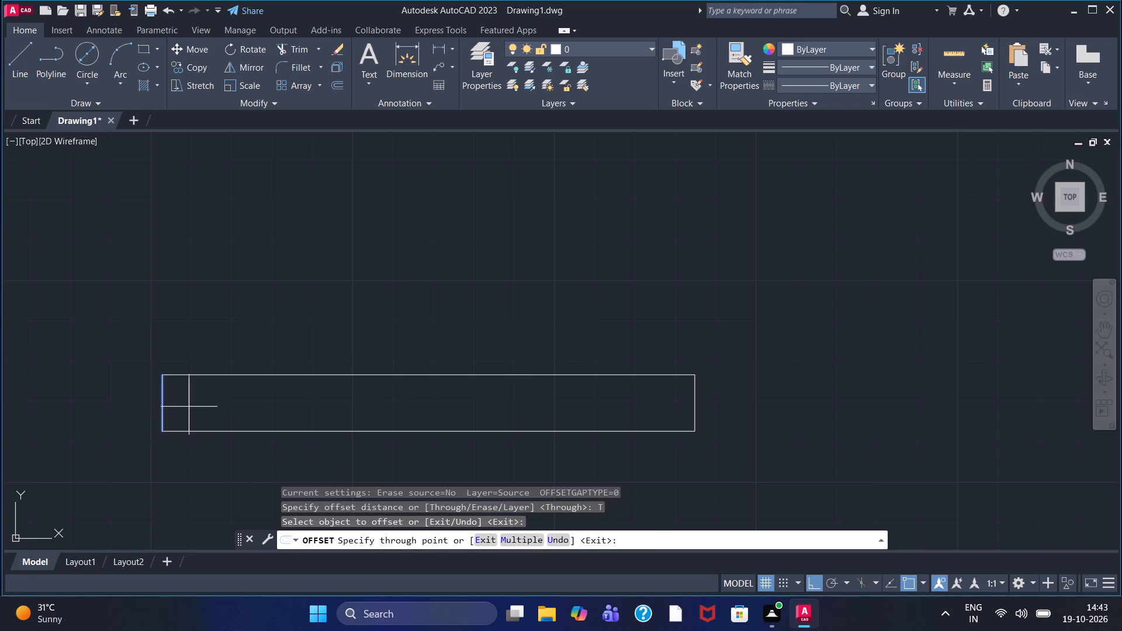
double_click(185, 404)
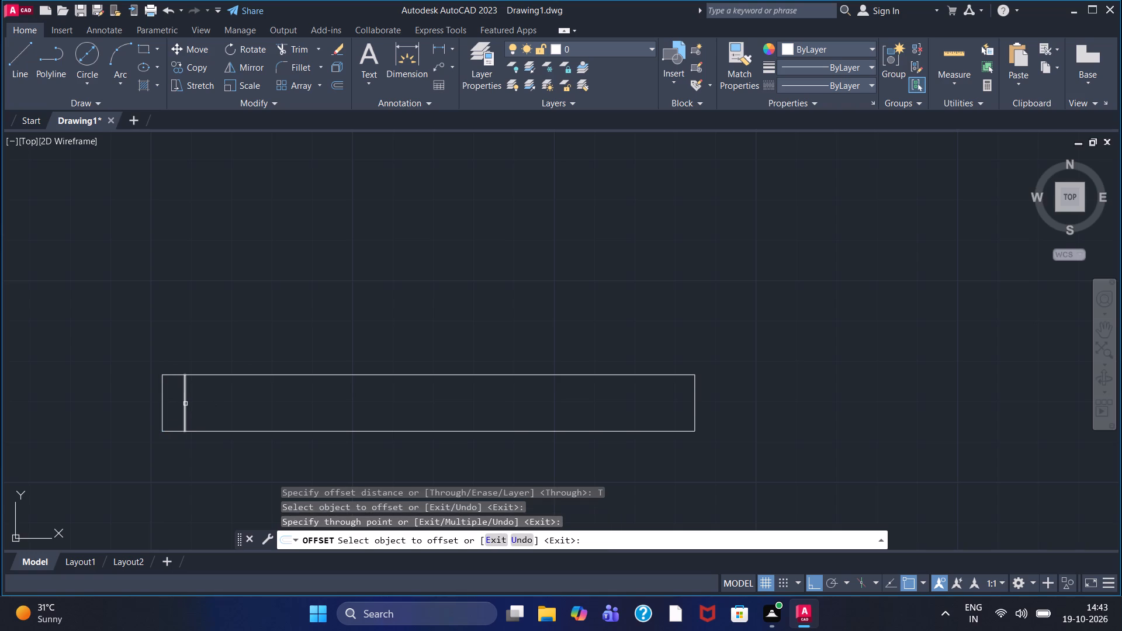
click(697, 404)
click(676, 403)
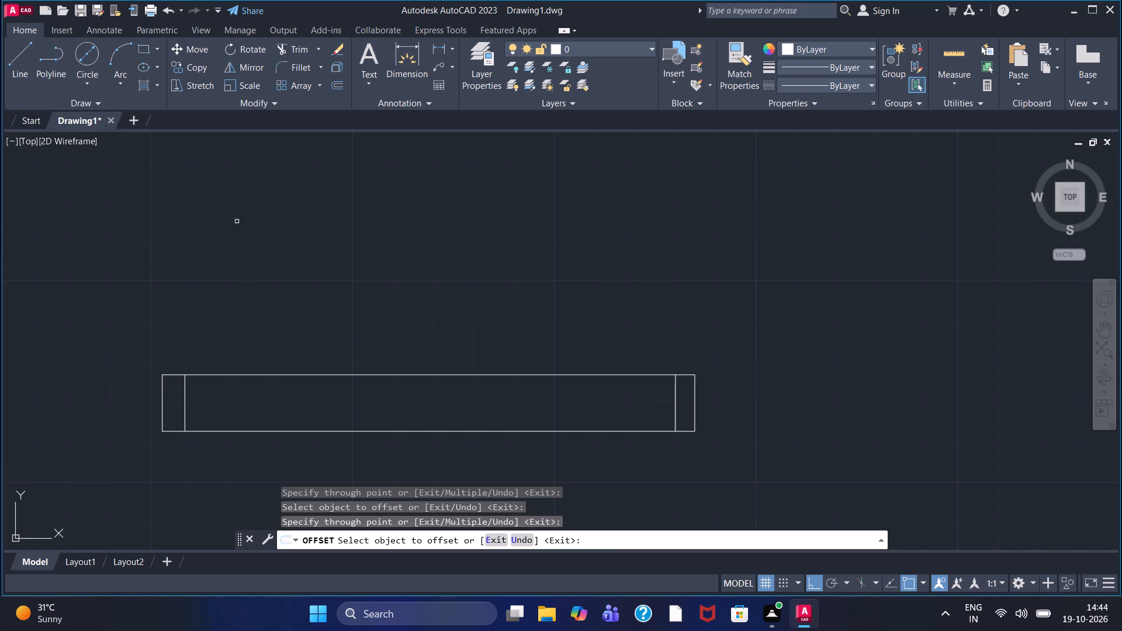
Draw a vertical line 54 long straight up from the midpoint of the 132 by 14 rectangle's bottom edge.
click(32, 64)
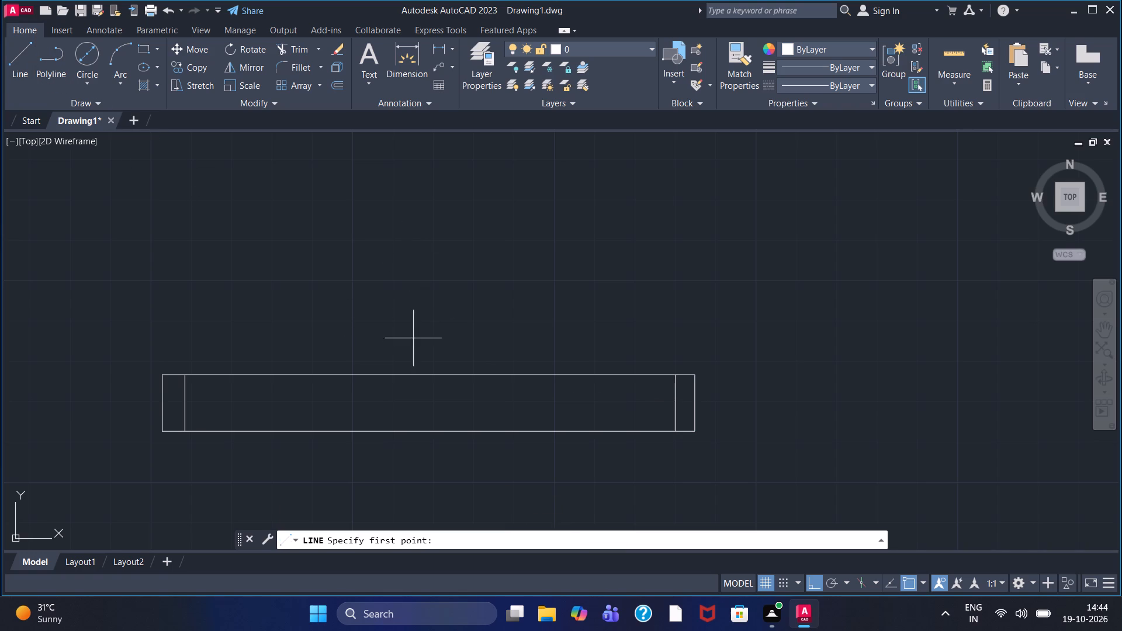
double_click(428, 431)
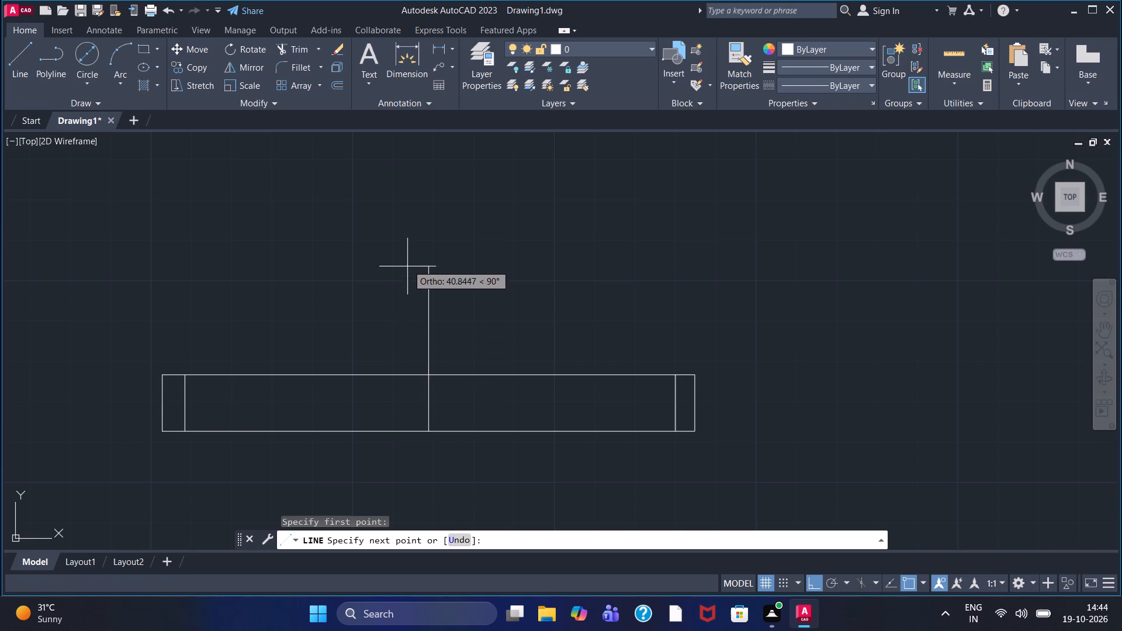
text(54)
key(Return)
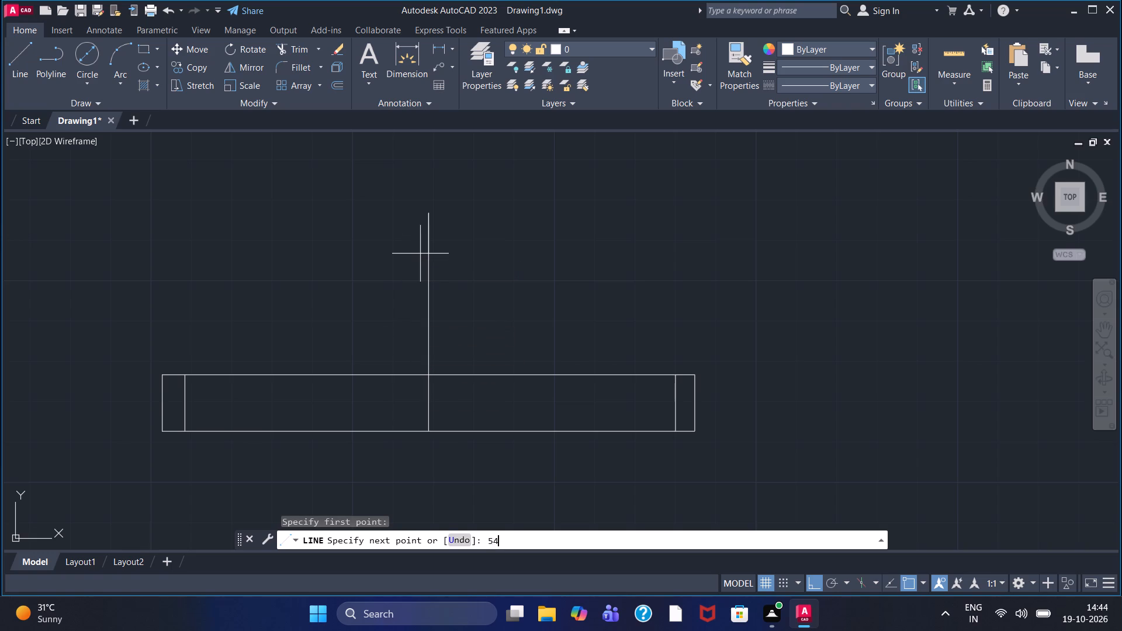
right_click(501, 234)
click(518, 242)
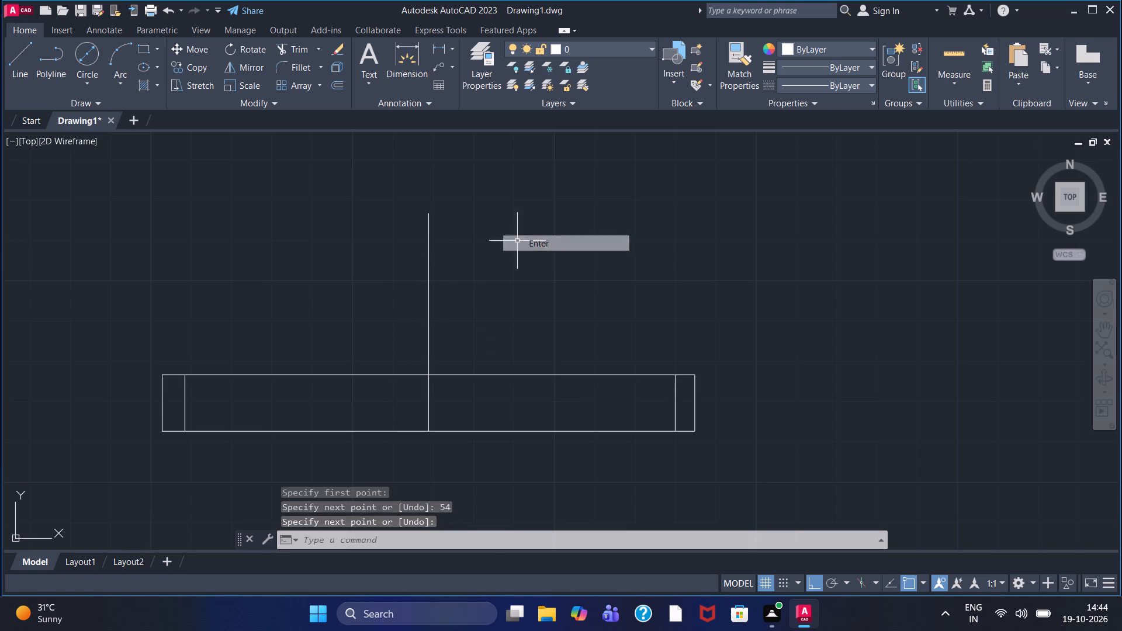
Draw a circle of diameter 16 centred on the upper end of the vertical line.
click(91, 53)
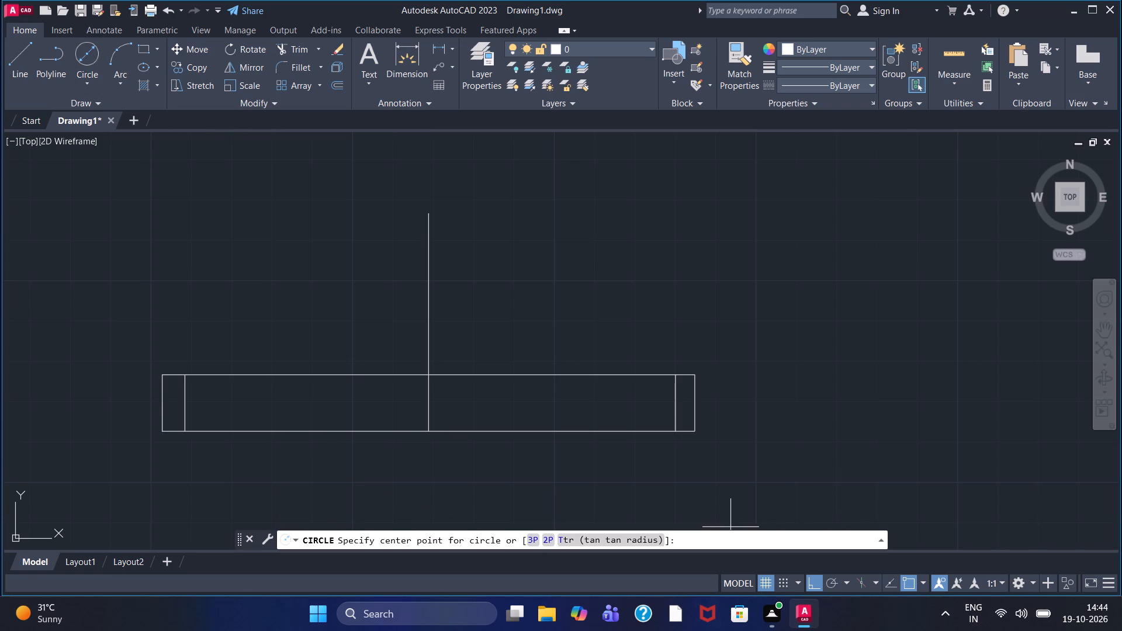
click(426, 215)
text(16)
key(Return)
Draw a concentric circle of radius 20 around the 16 diameter circle.
click(98, 75)
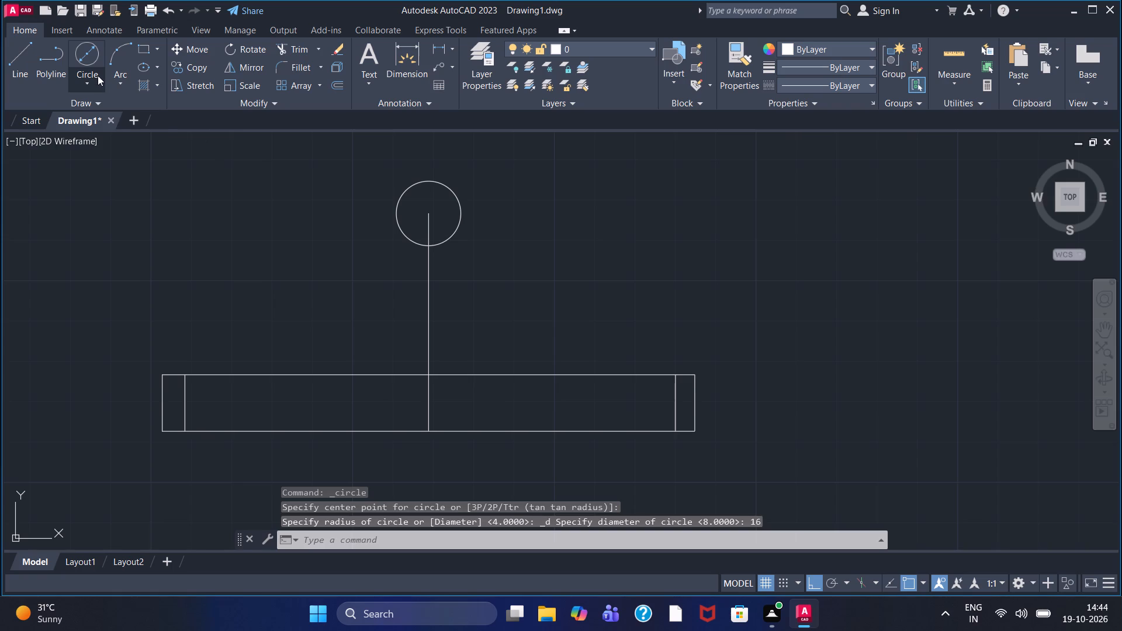
click(124, 117)
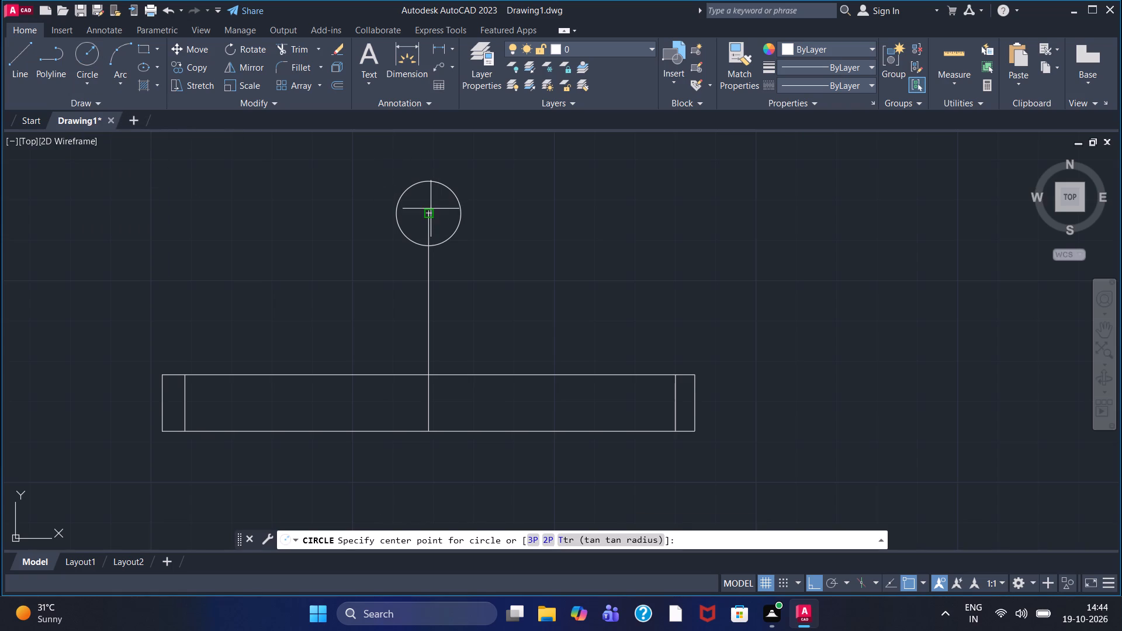
click(431, 209)
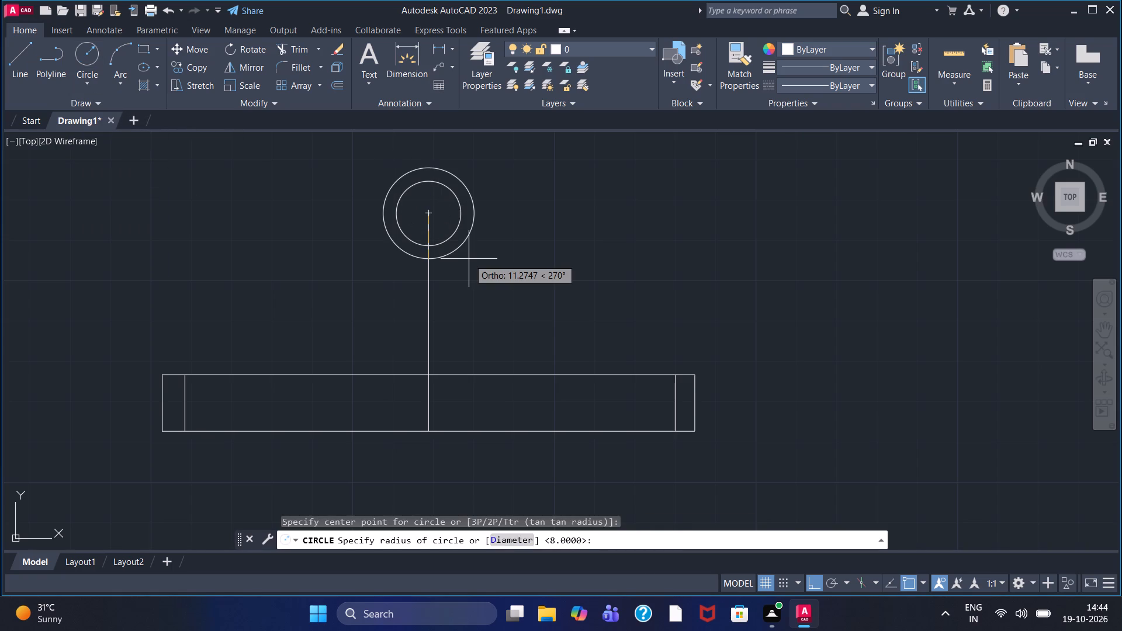
key(2)
key(0)
key(Return)
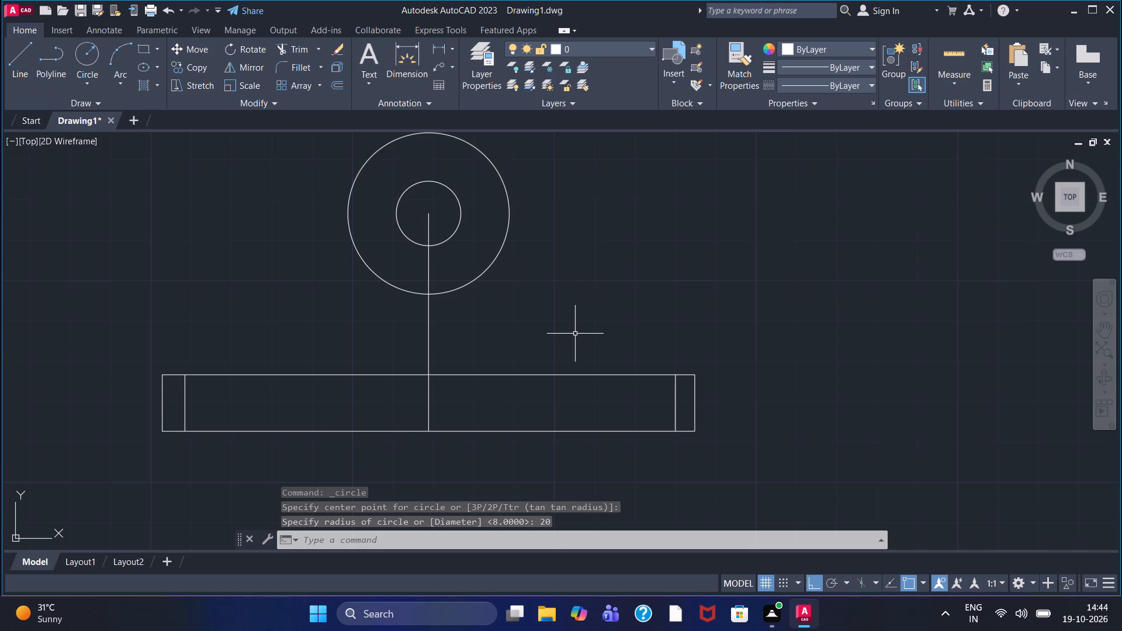
Draw horizontal lines to the left and right from the small circle's top quadrant, both extending past the large circle.
click(7, 58)
click(430, 182)
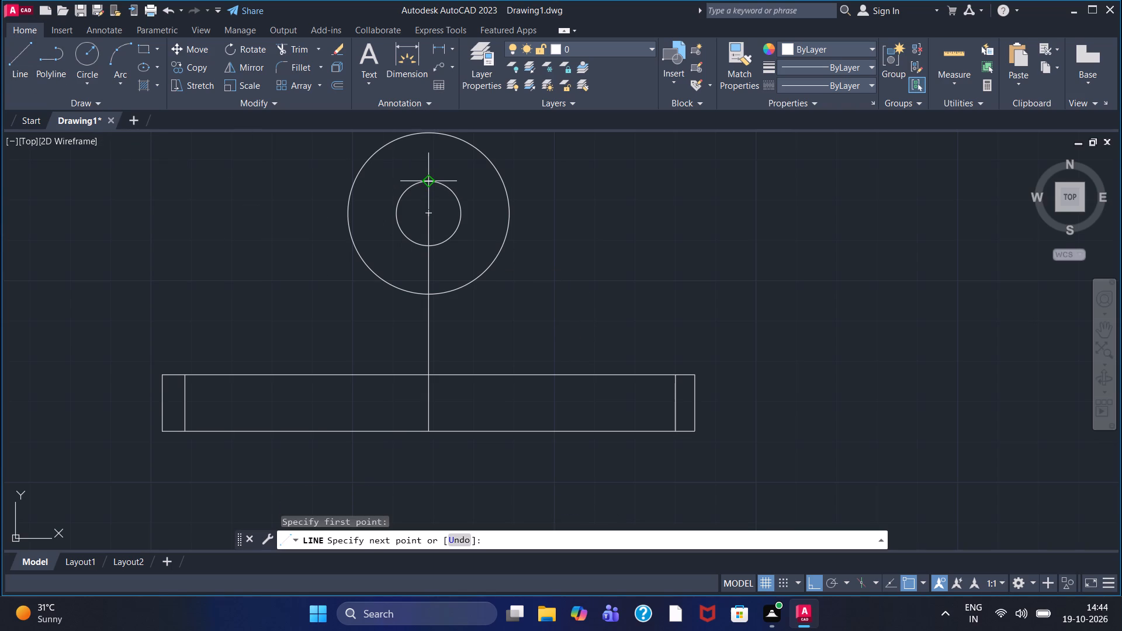
triple_click(310, 171)
right_click(310, 171)
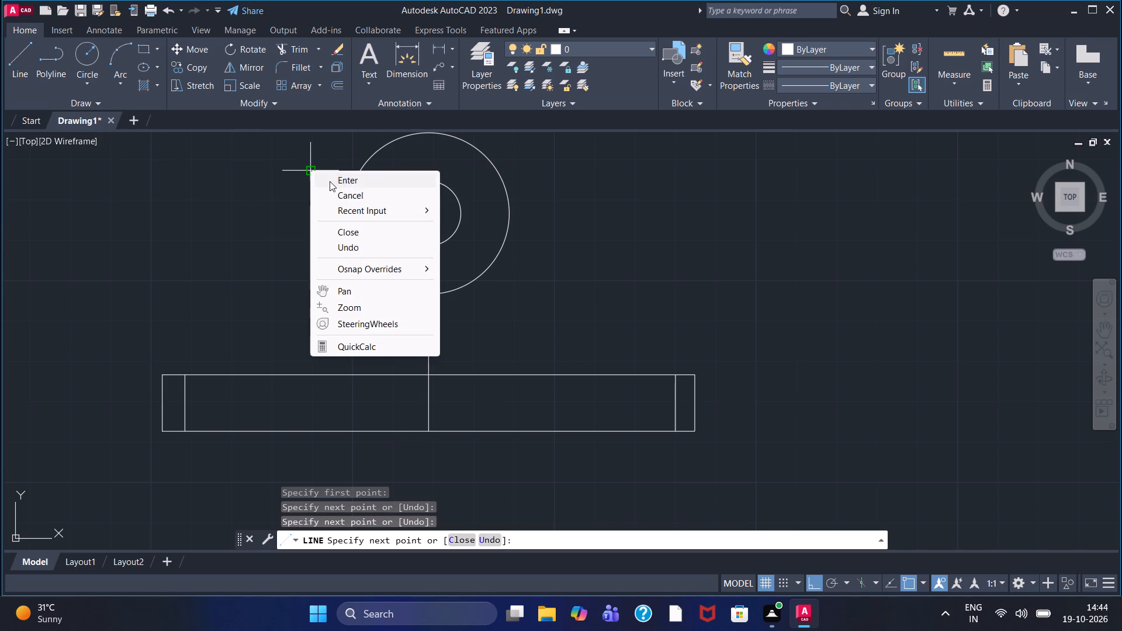
click(330, 181)
click(23, 72)
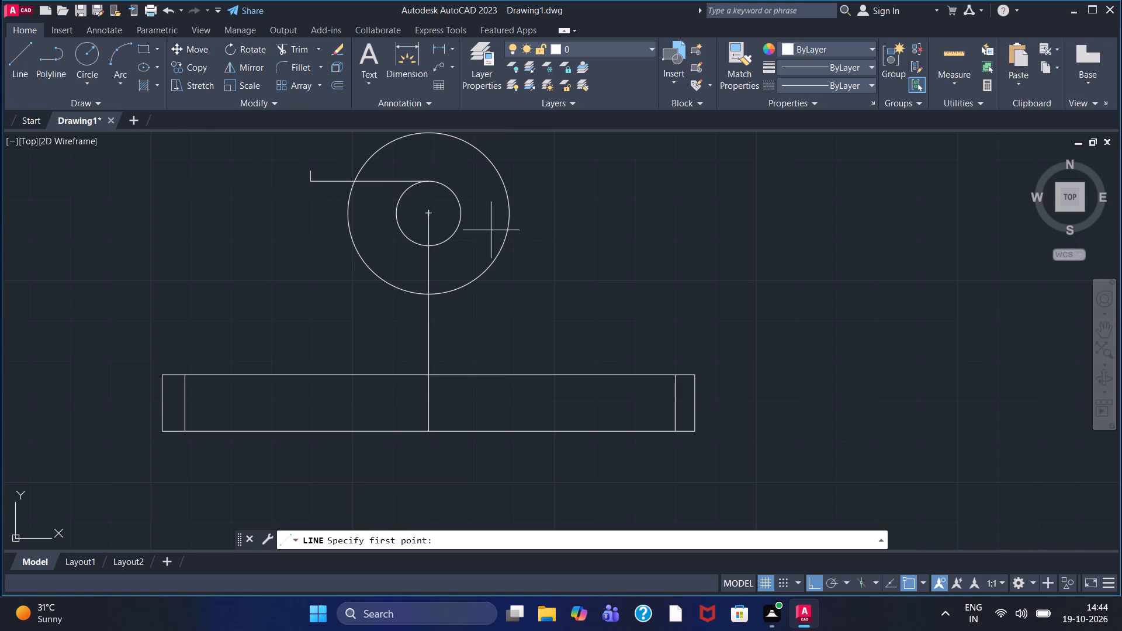
click(430, 182)
click(585, 192)
right_click(585, 192)
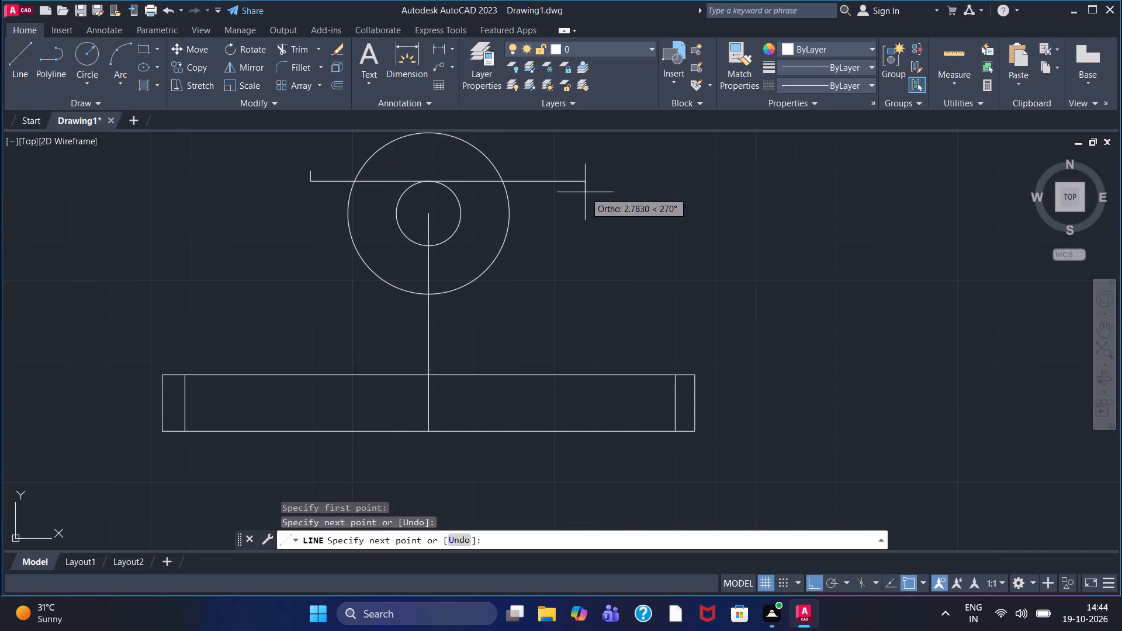
click(607, 202)
middle_drag(521, 154, 525, 169)
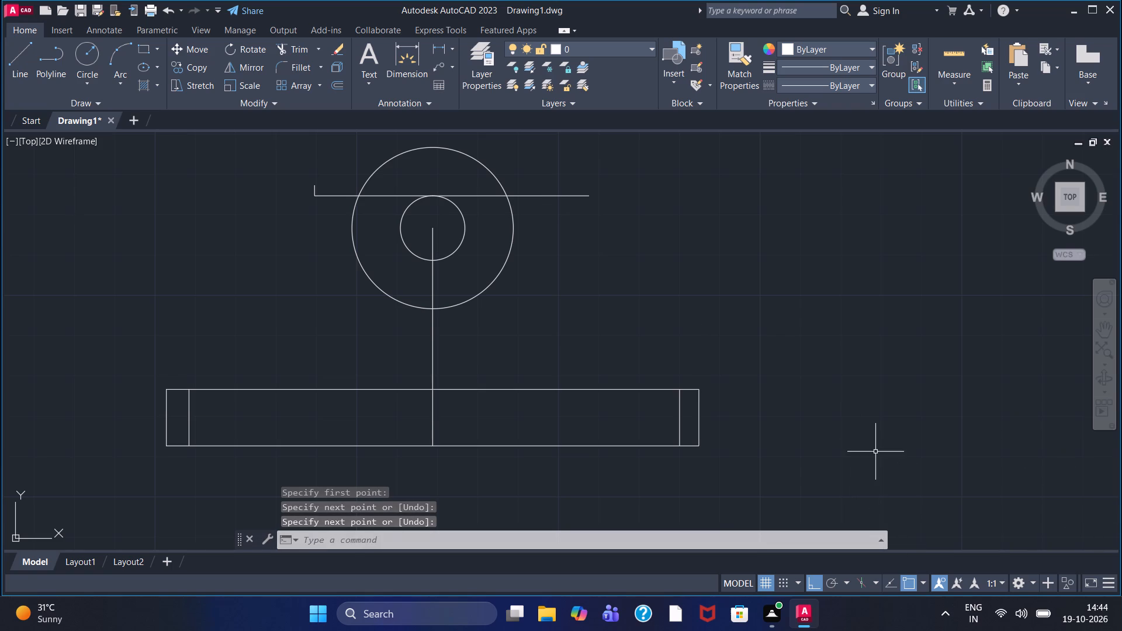
Trim away the large circle's portion below the horizontal lines, leaving only its upper arc.
click(283, 40)
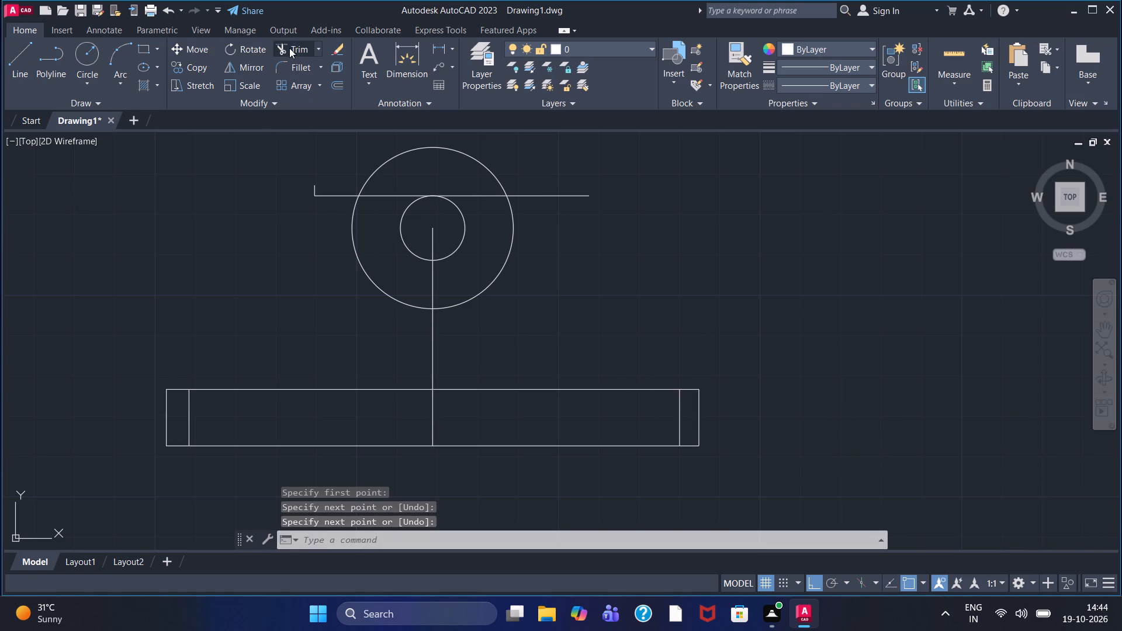
click(292, 51)
click(364, 266)
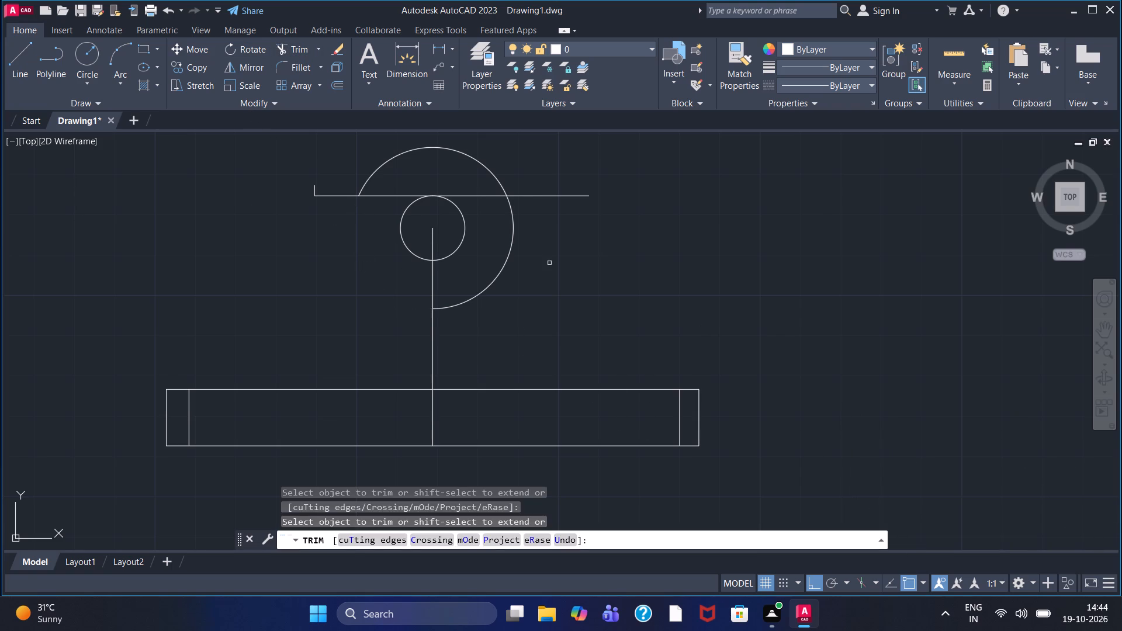
click(499, 274)
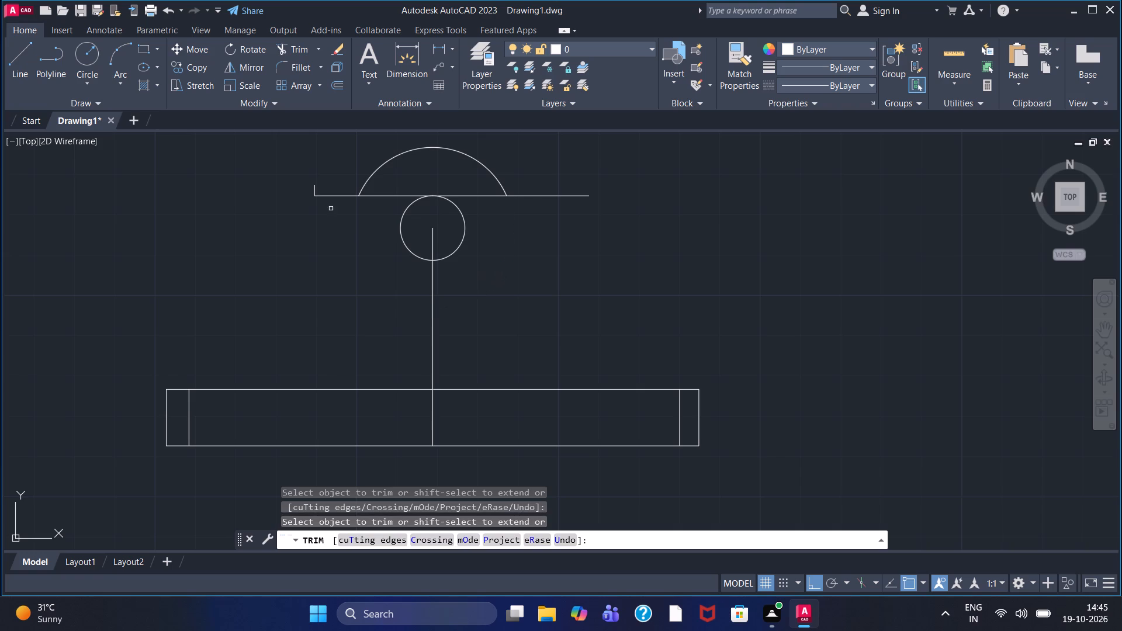
Trim away the horizontal lines and the short vertical stub beneath and beside the upper arc.
click(334, 197)
drag(307, 188, 317, 190)
drag(376, 209, 388, 190)
drag(450, 185, 489, 203)
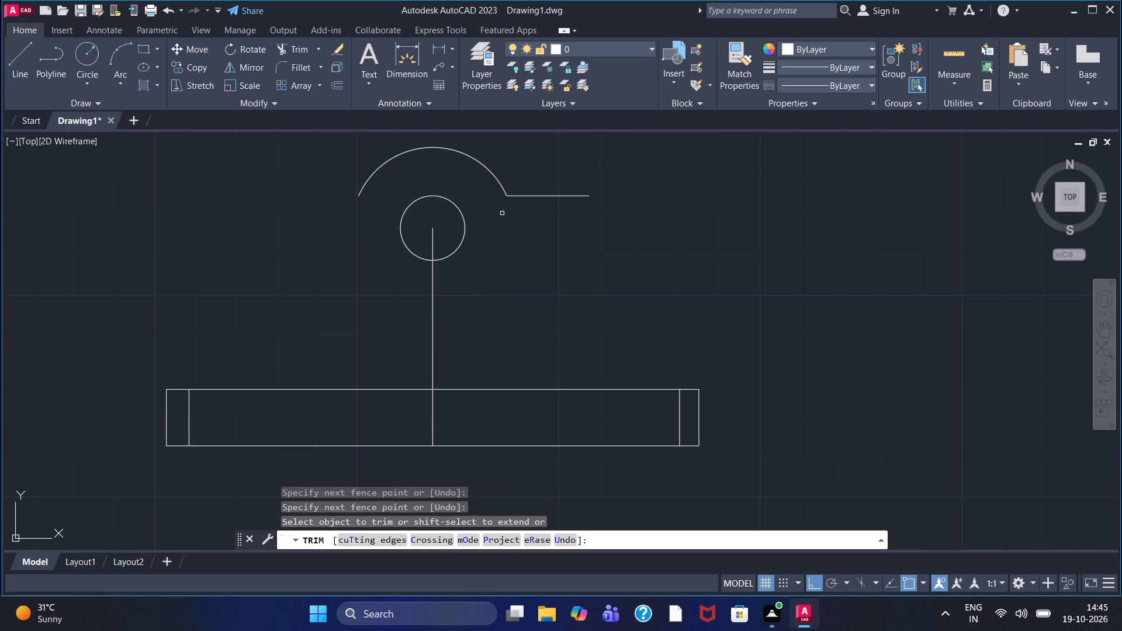
drag(524, 222, 545, 190)
click(545, 190)
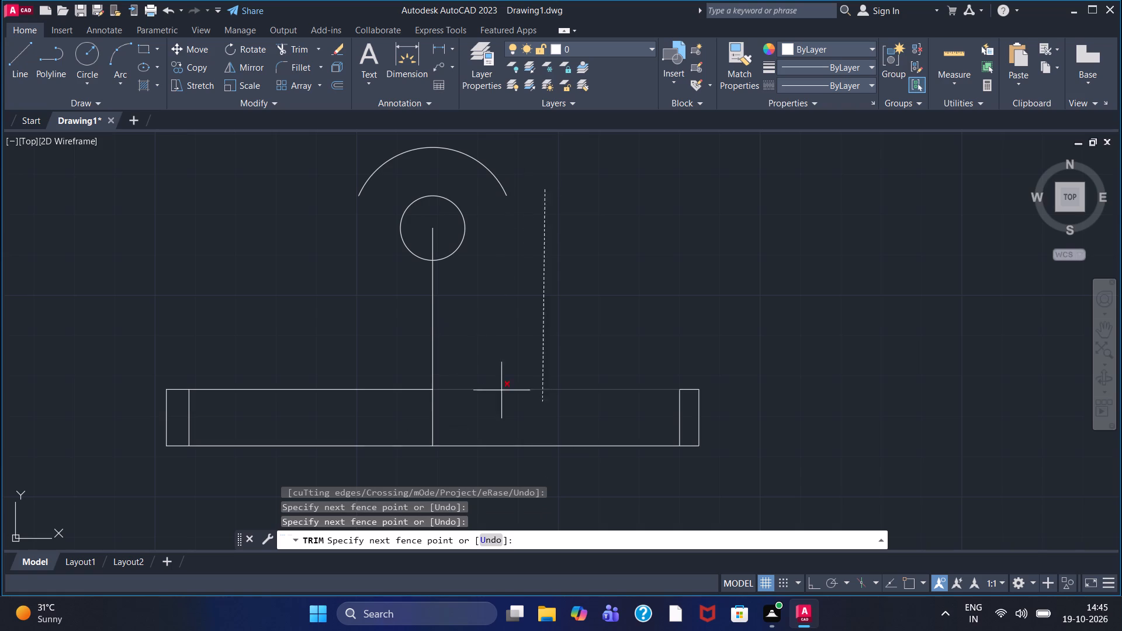
click(572, 203)
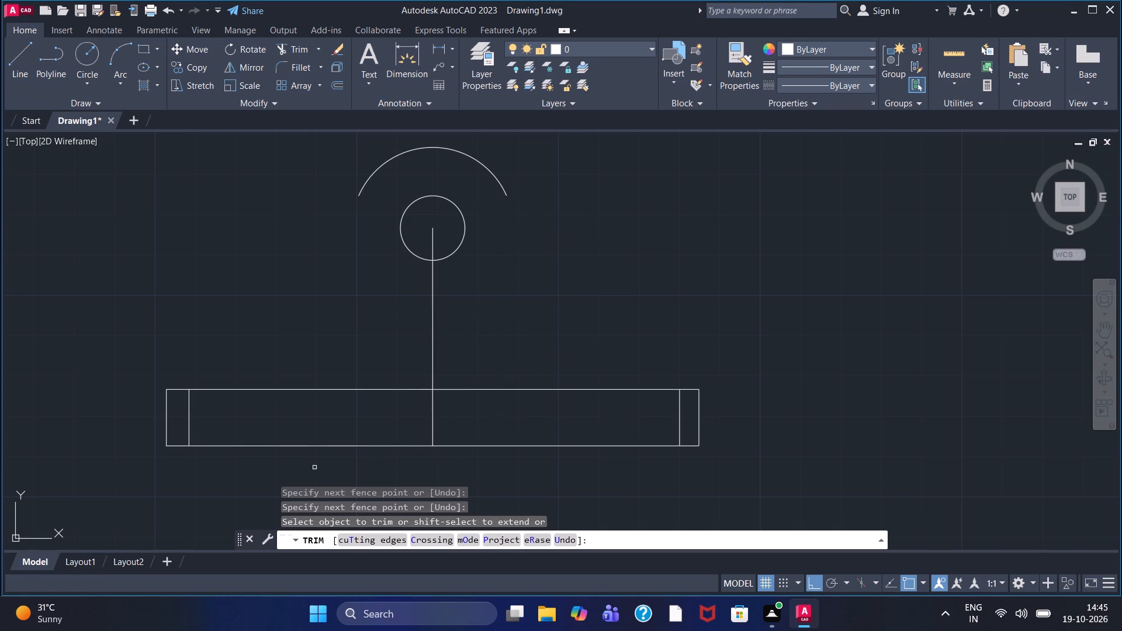
Draw a line 37.5 left from the rectangle's bottom-edge midpoint, continuing vertically up to just past the top edge.
click(6, 79)
click(9, 77)
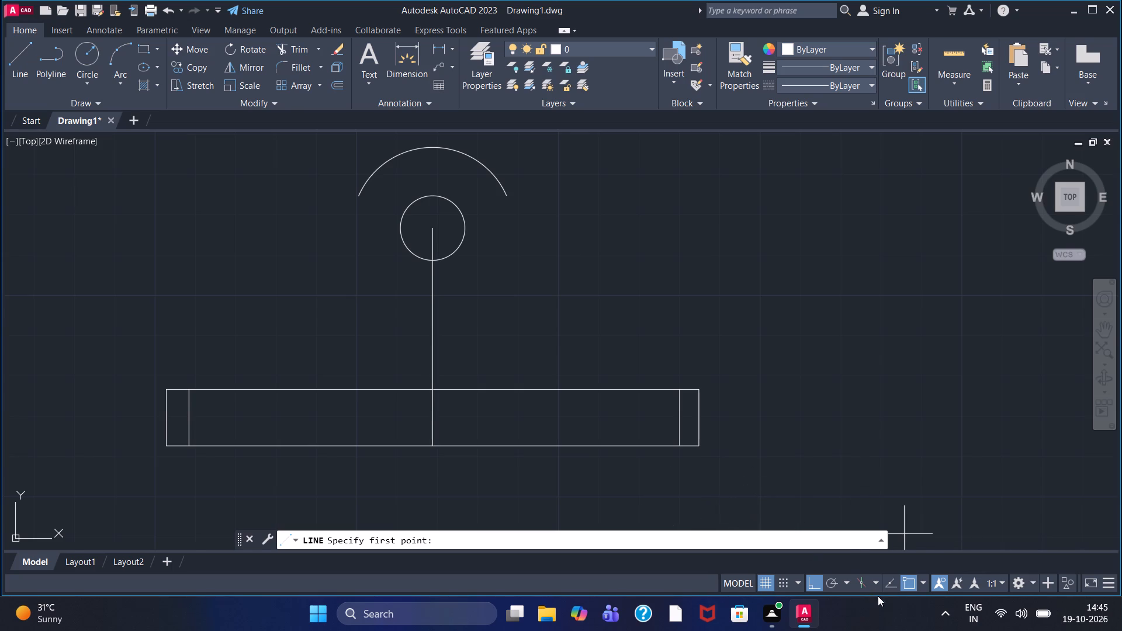
click(431, 445)
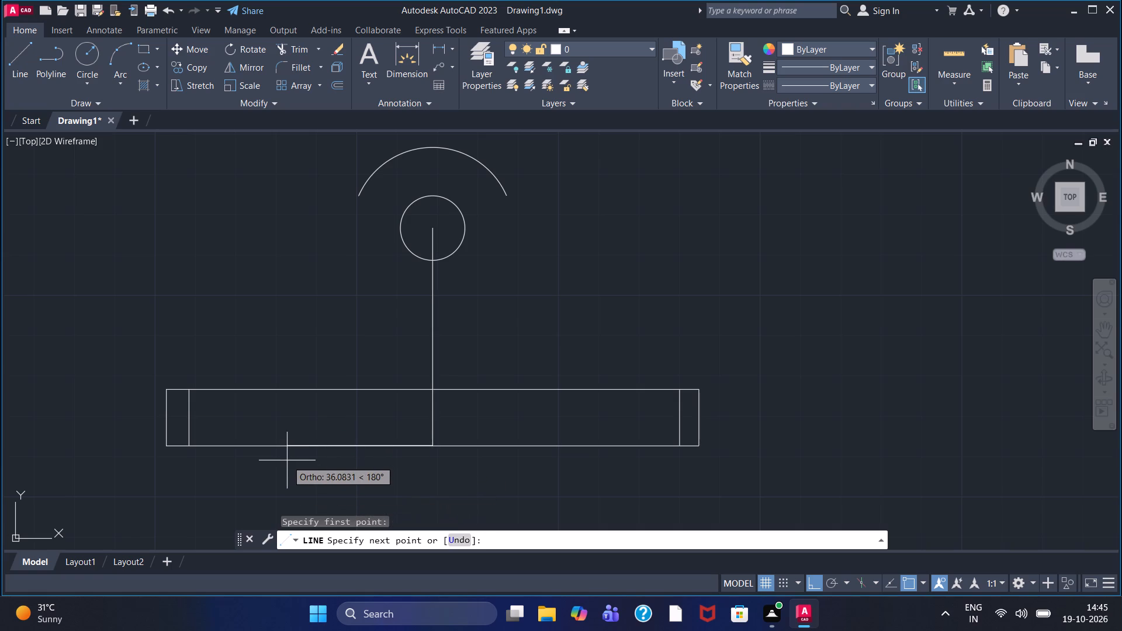
text(37.5)
key(Return)
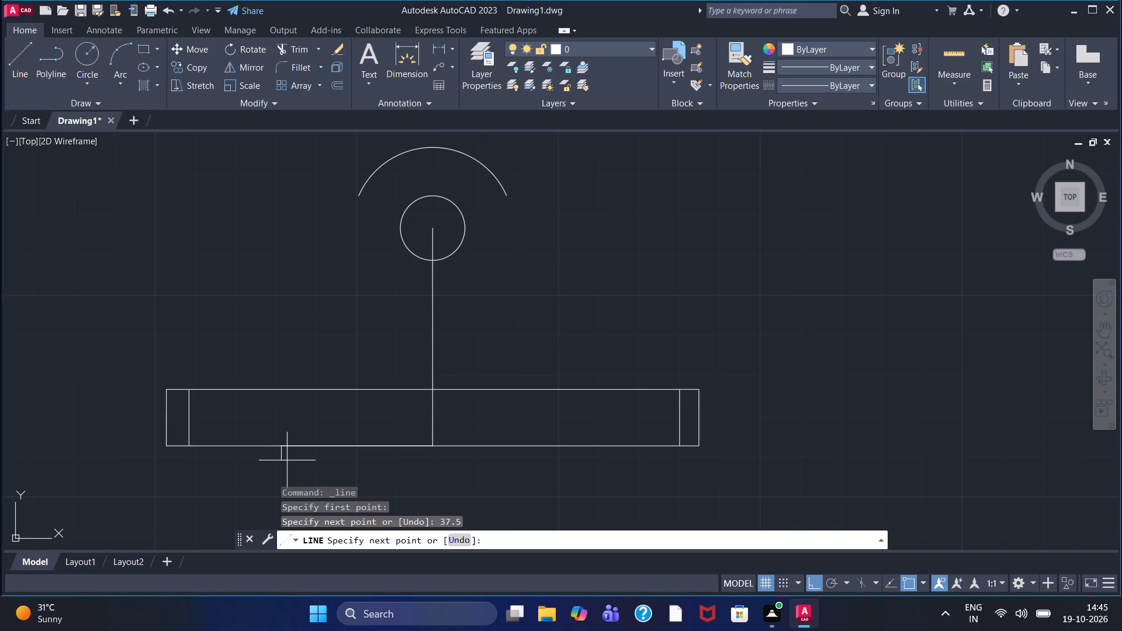
click(297, 373)
right_click(297, 373)
click(310, 377)
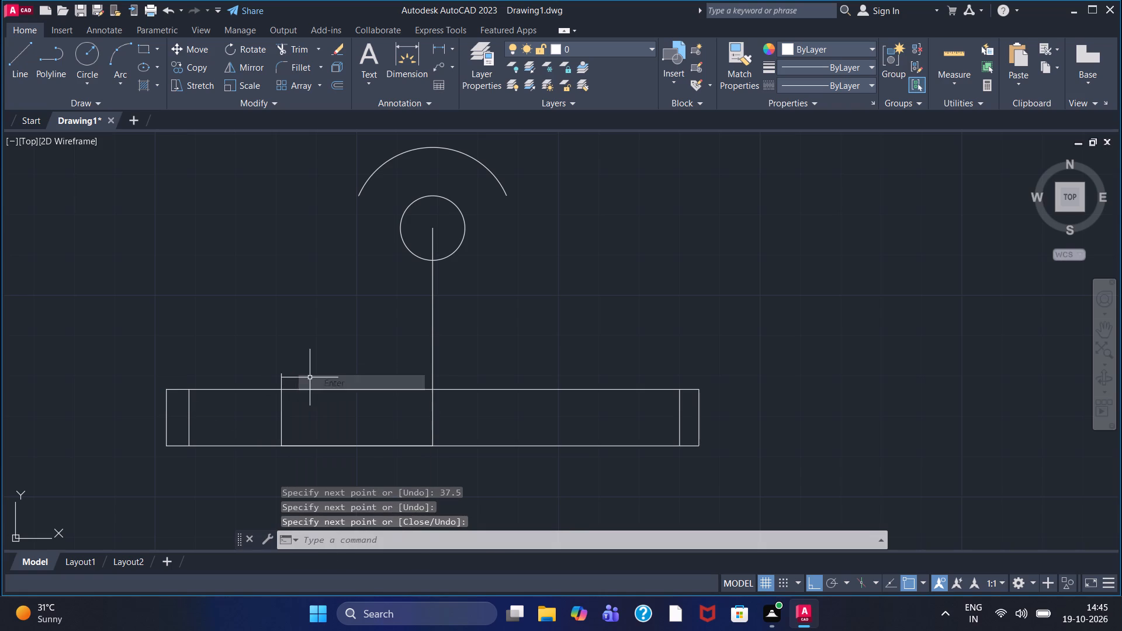
Draw a horizontal line 37.5 long to the right from the midpoint of the base's top edge.
click(27, 64)
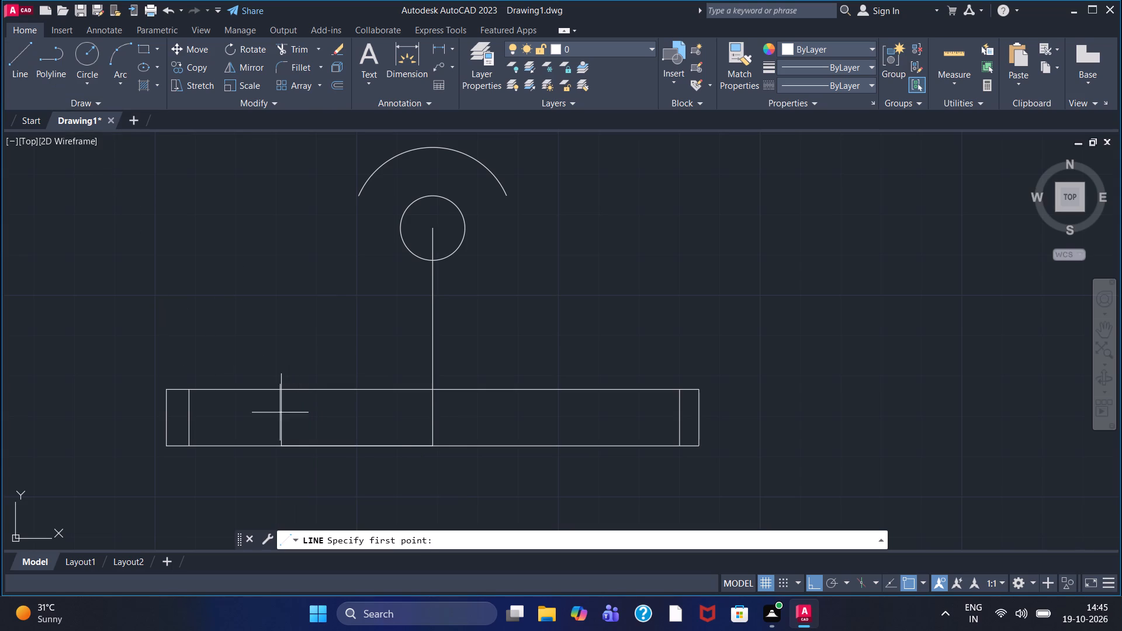
click(434, 387)
text(37.5)
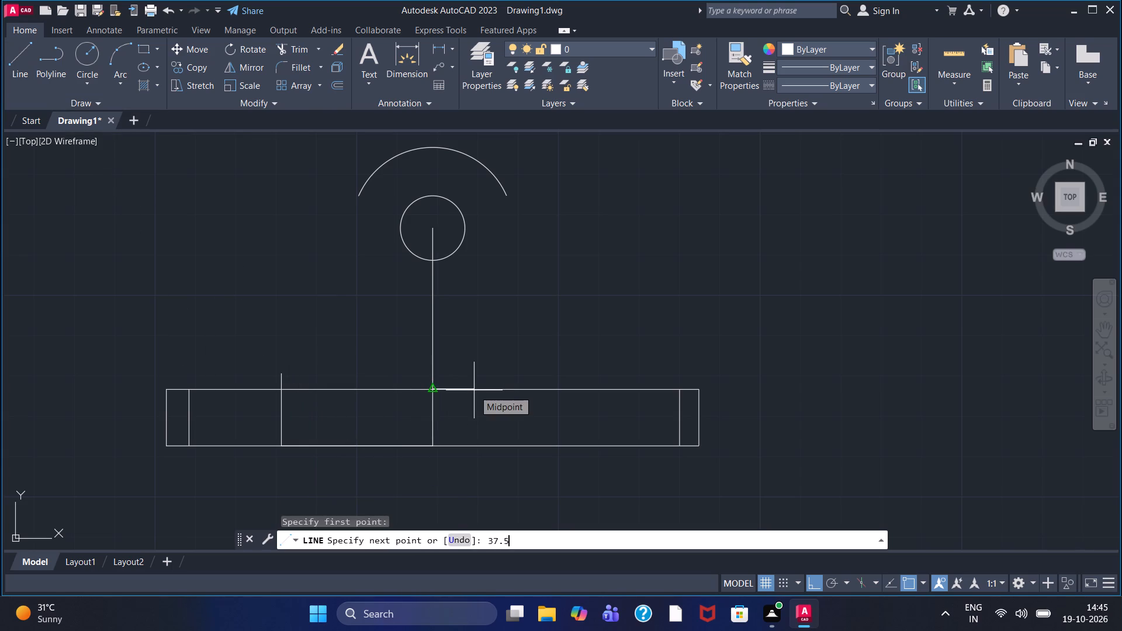
key(Return)
right_click(546, 341)
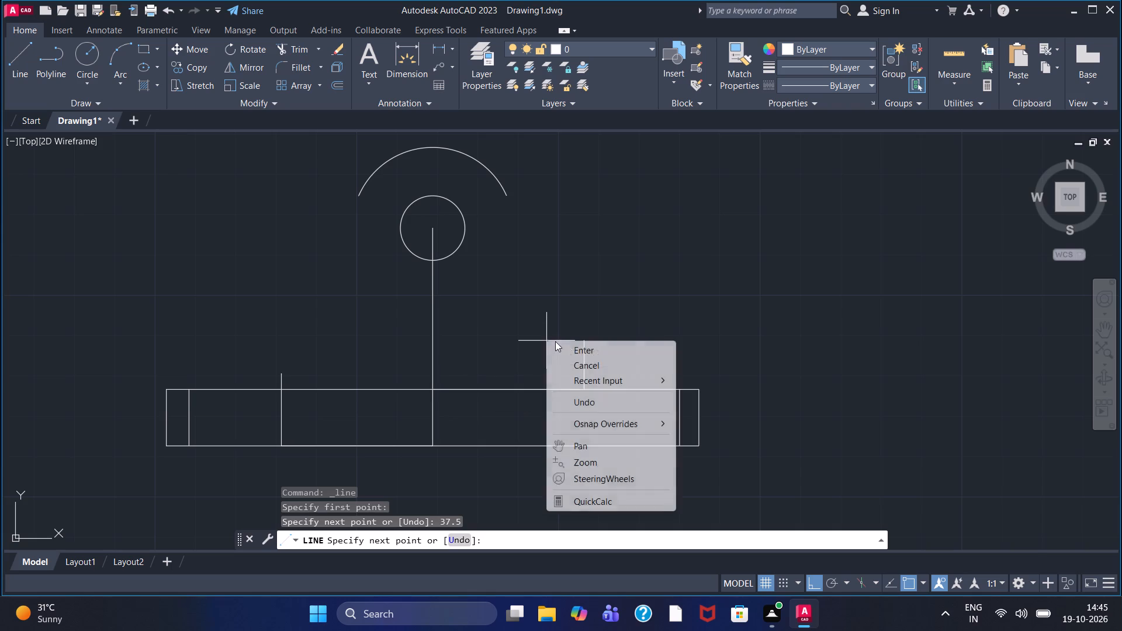
click(567, 346)
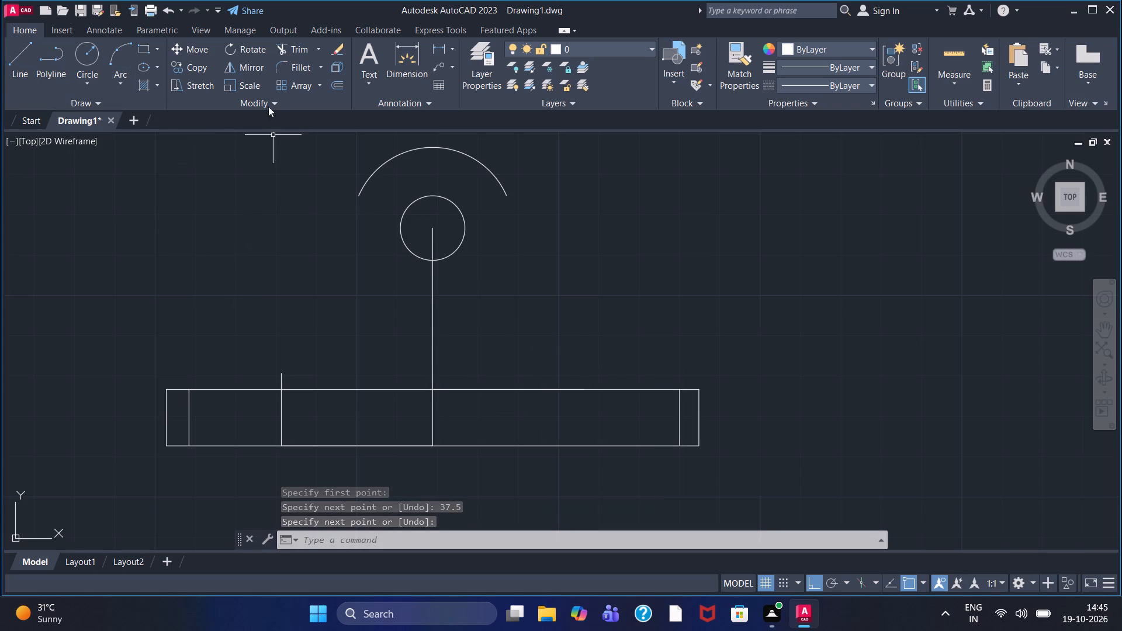
Trim away the short stub of the left vertical line that extends above the base's top edge.
click(296, 47)
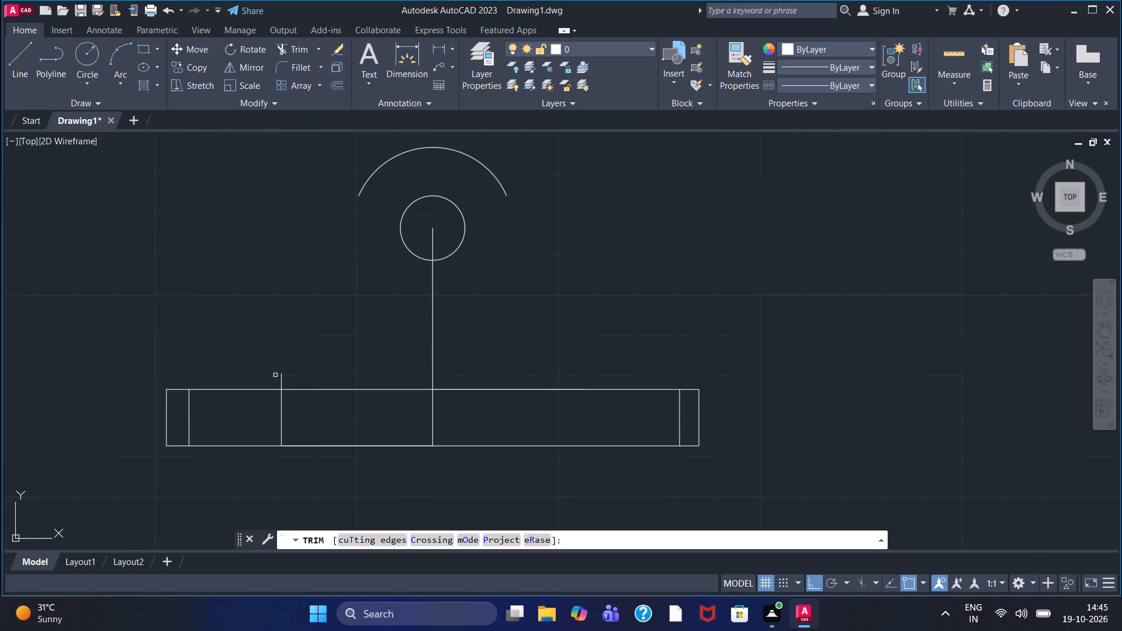
drag(275, 375, 285, 378)
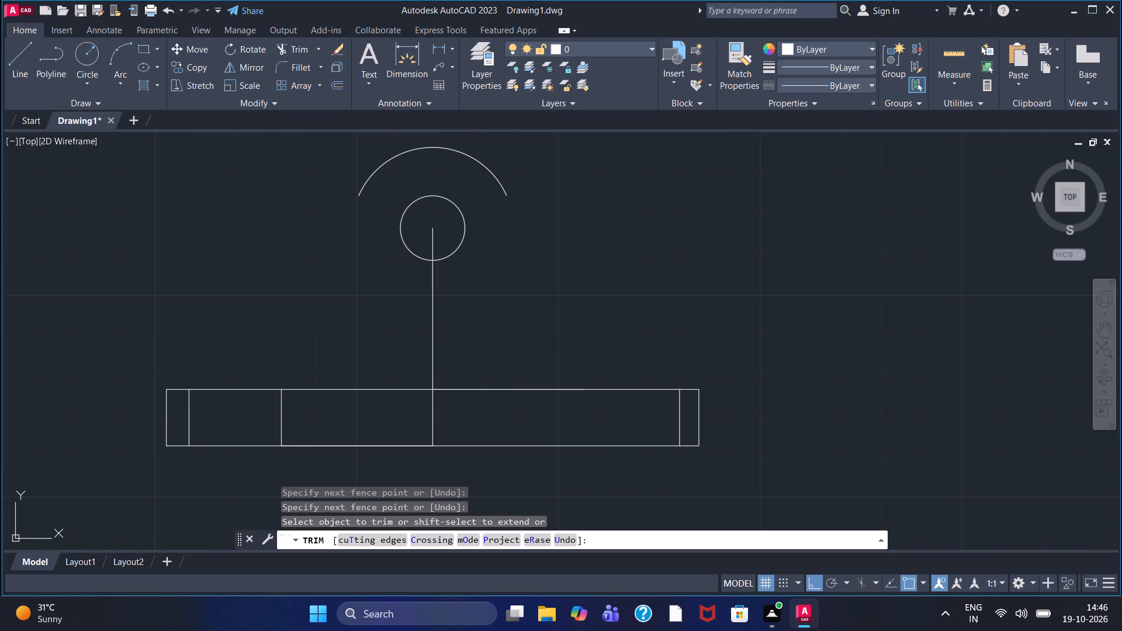
Draw a slanted line from the upper arc's left end to the top of the vertical line on the base's top edge, with Ortho off.
click(13, 70)
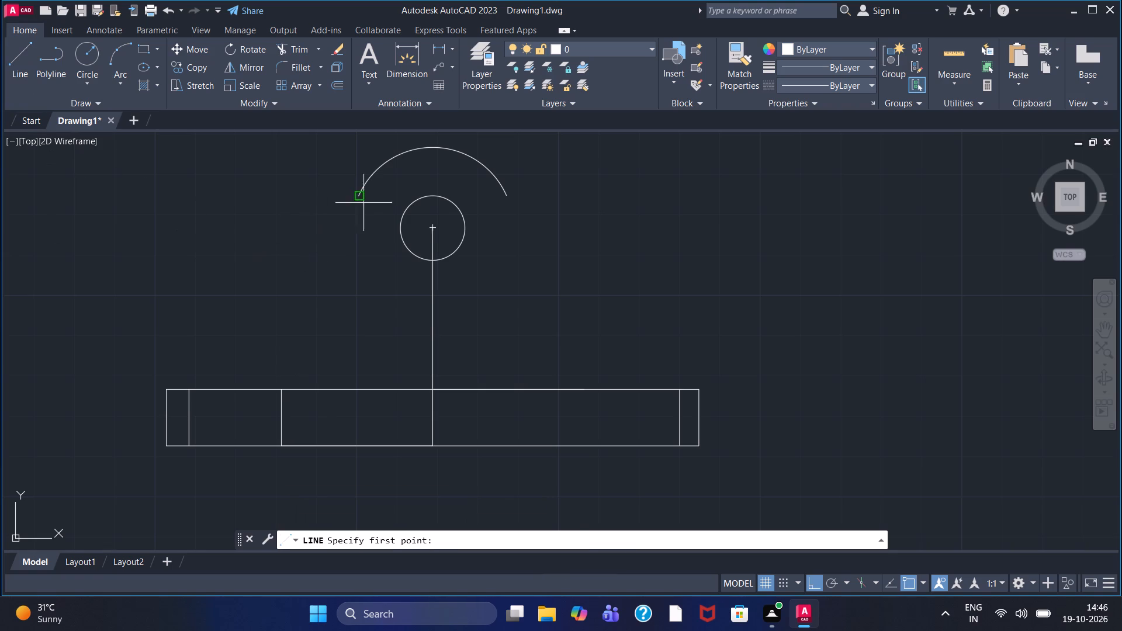
click(368, 197)
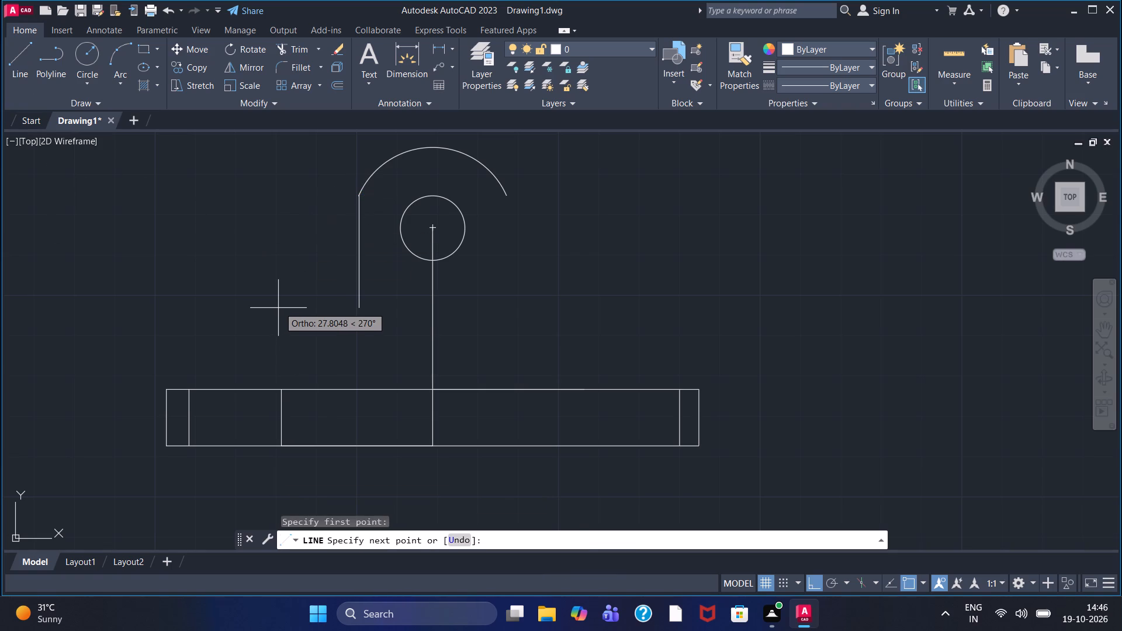
key(F8)
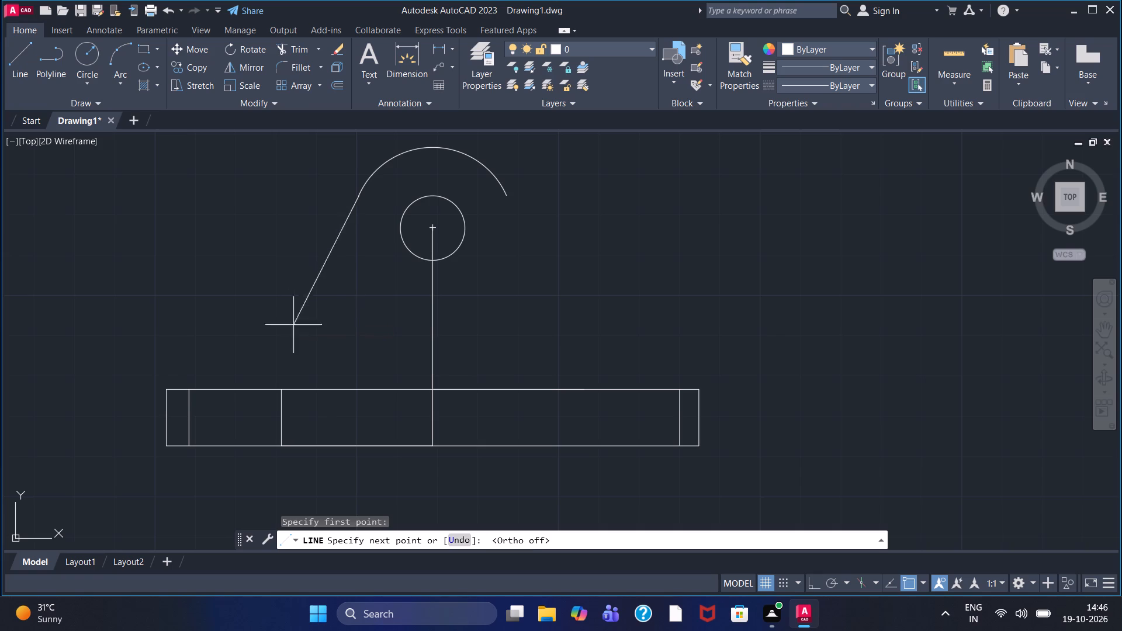
click(282, 393)
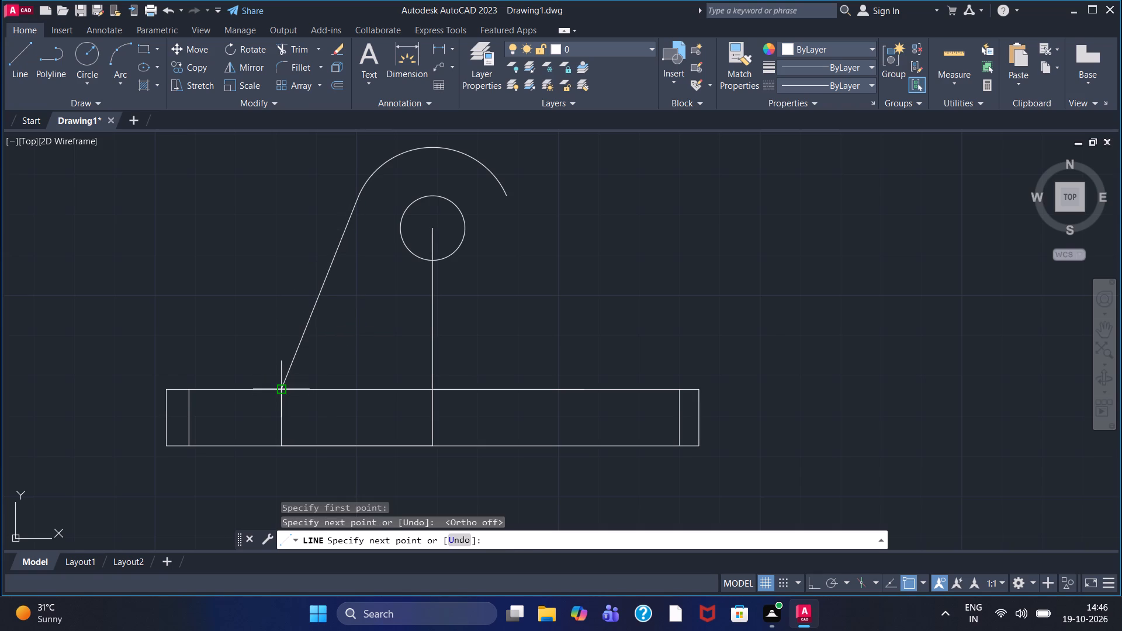
right_click(286, 311)
click(300, 315)
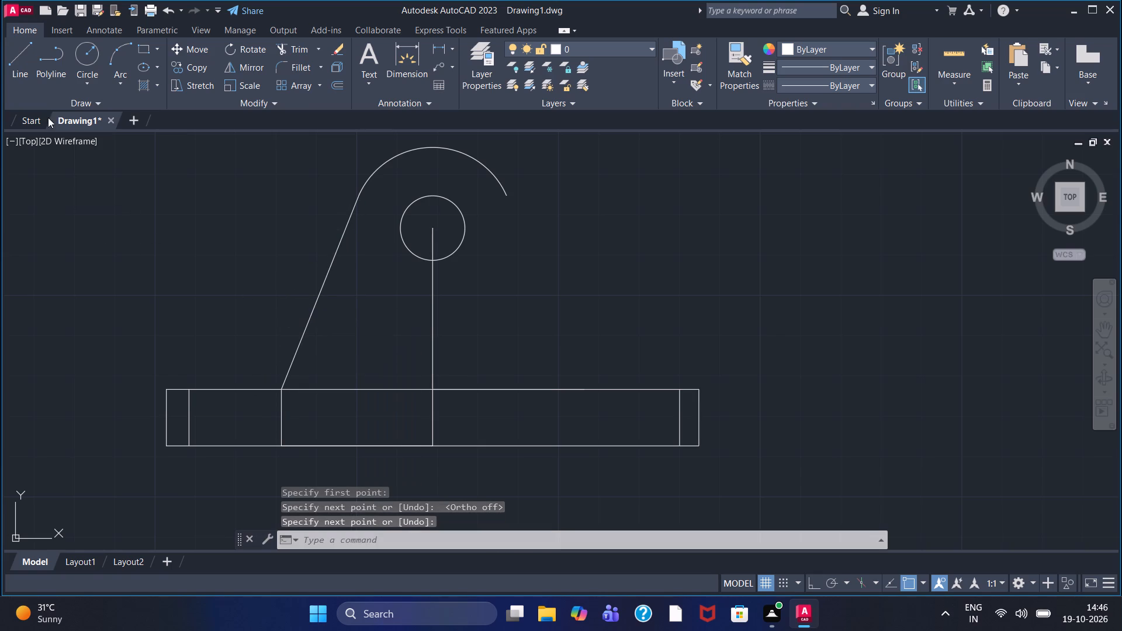
Draw a slanted line from the upper arc's right end down to the right end of the 37.5 line on the base's top edge.
click(28, 71)
click(512, 199)
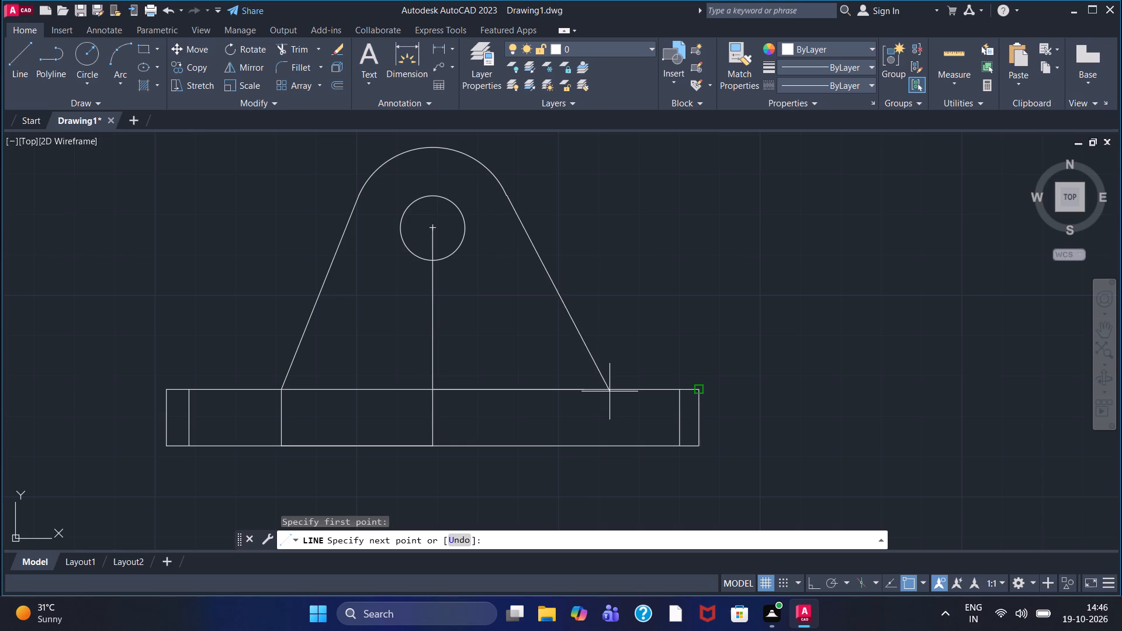
click(583, 390)
right_click(593, 282)
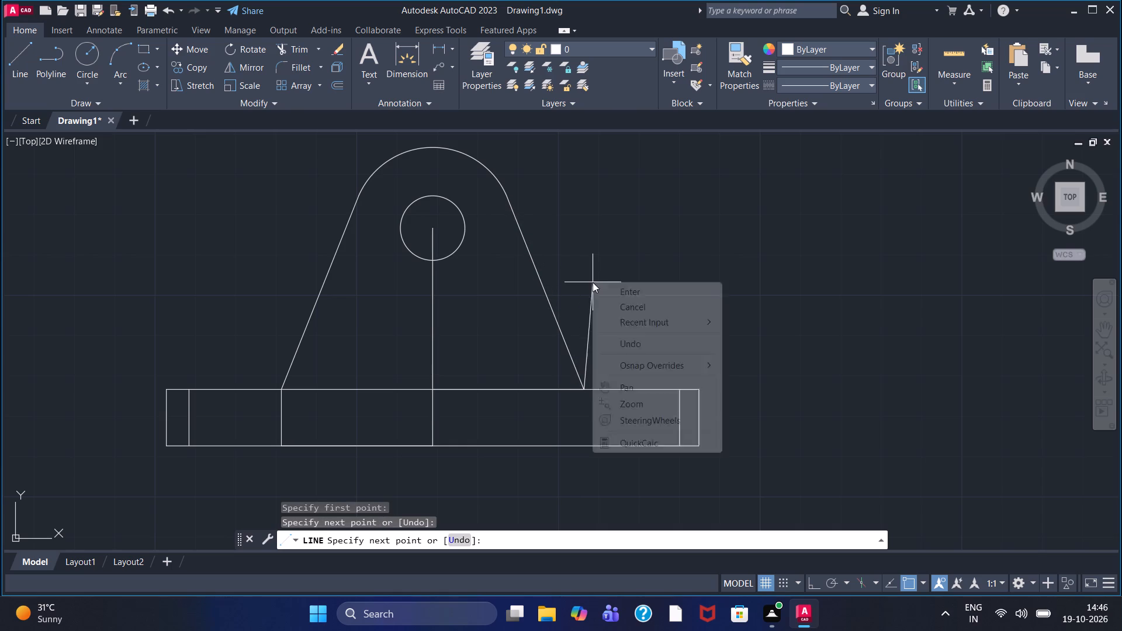
click(617, 287)
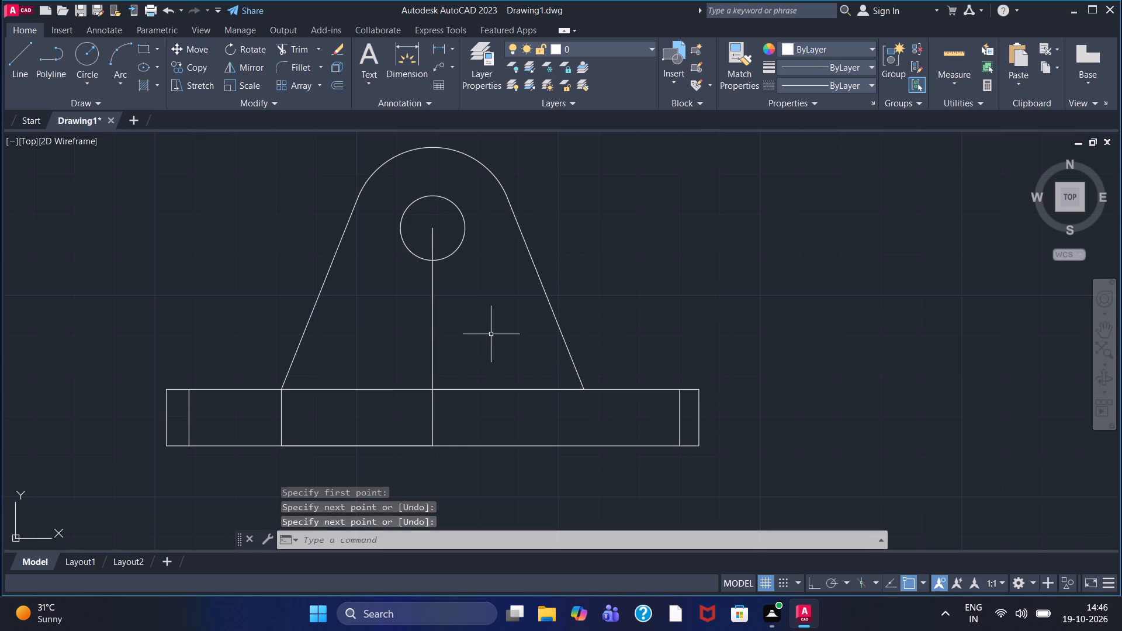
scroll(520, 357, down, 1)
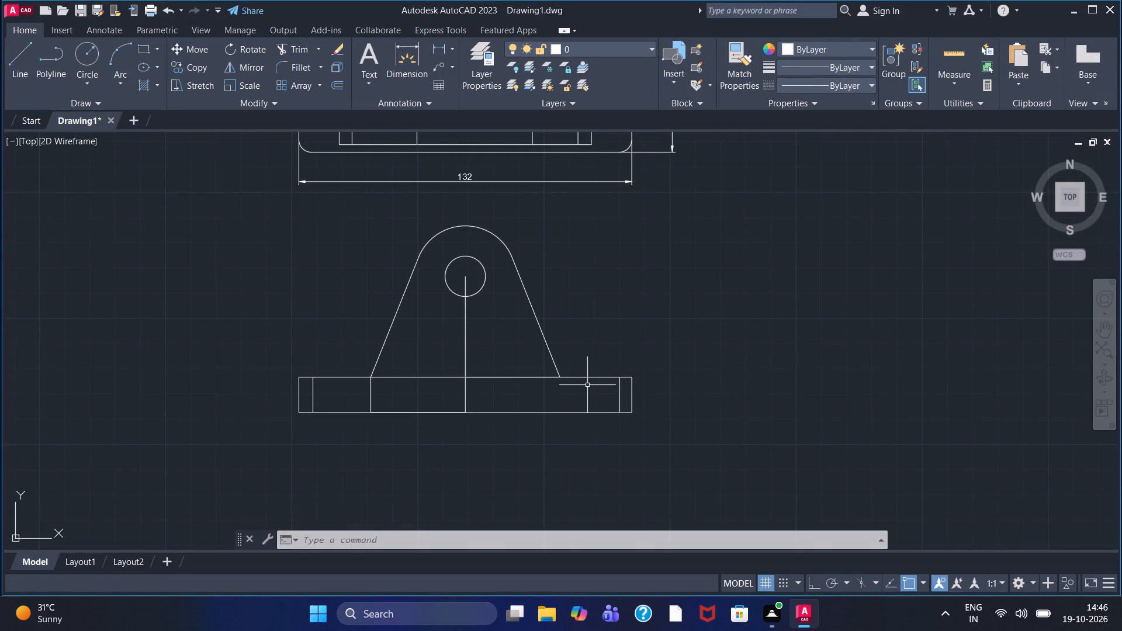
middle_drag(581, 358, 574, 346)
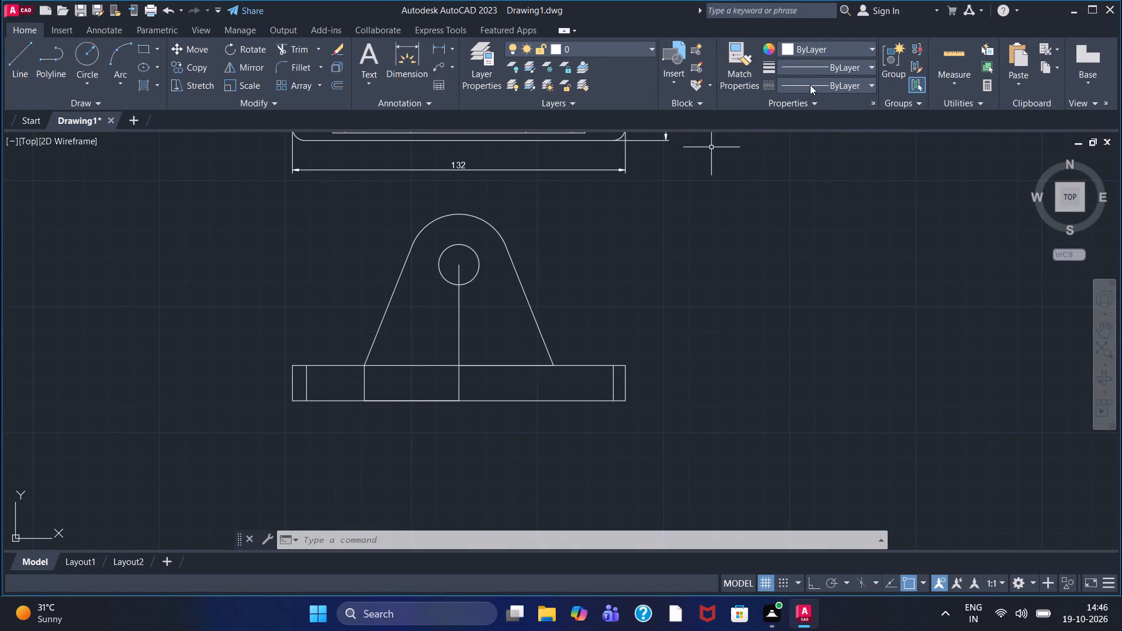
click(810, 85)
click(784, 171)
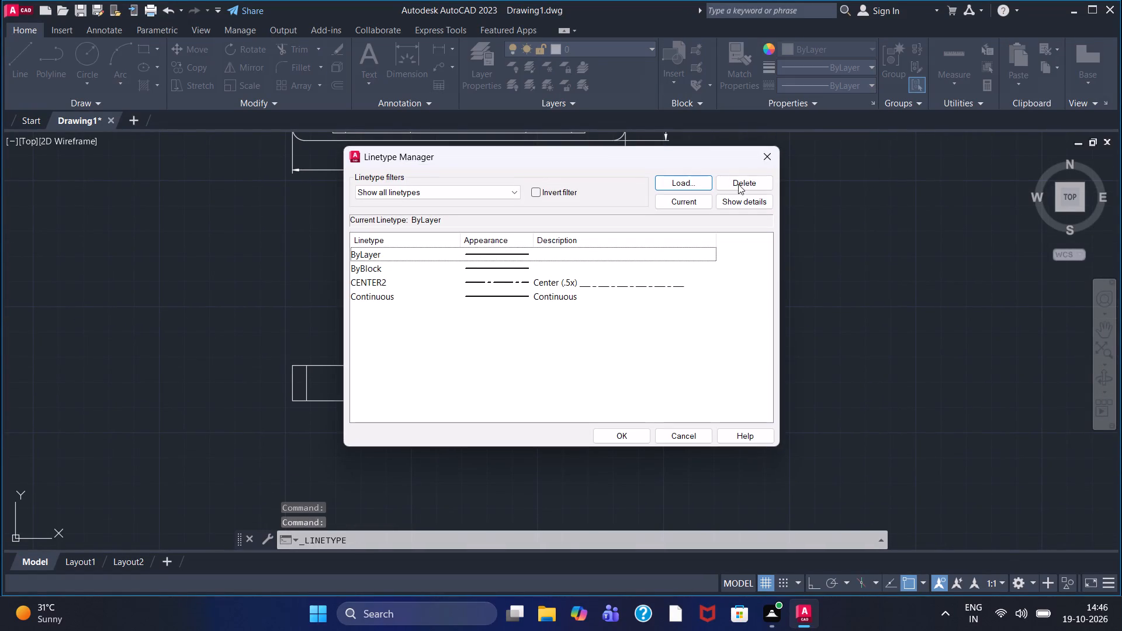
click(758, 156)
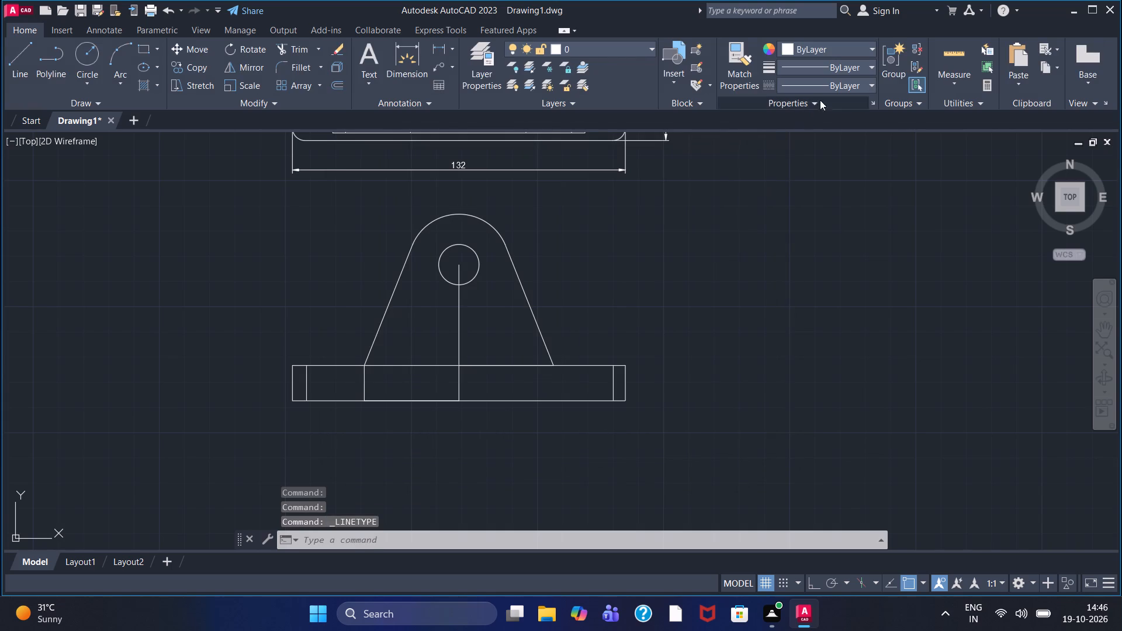
Draw a vertical line in linetype CENTER2 with Ortho on, crossing the base between the upright's right foot and the base's right inner line.
click(826, 88)
click(823, 132)
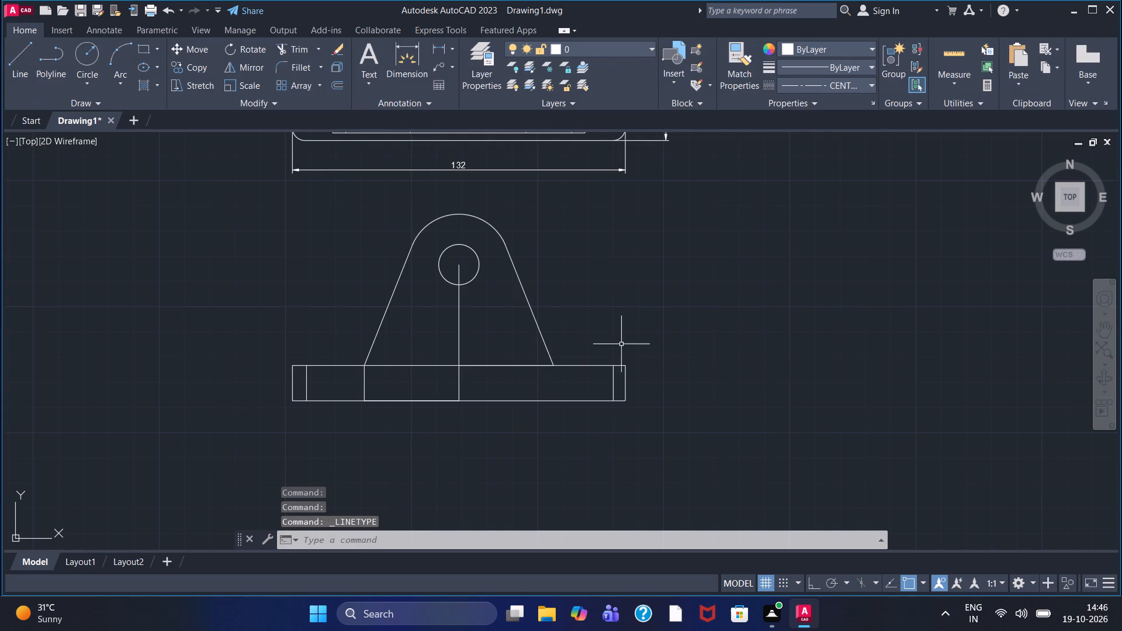
click(21, 67)
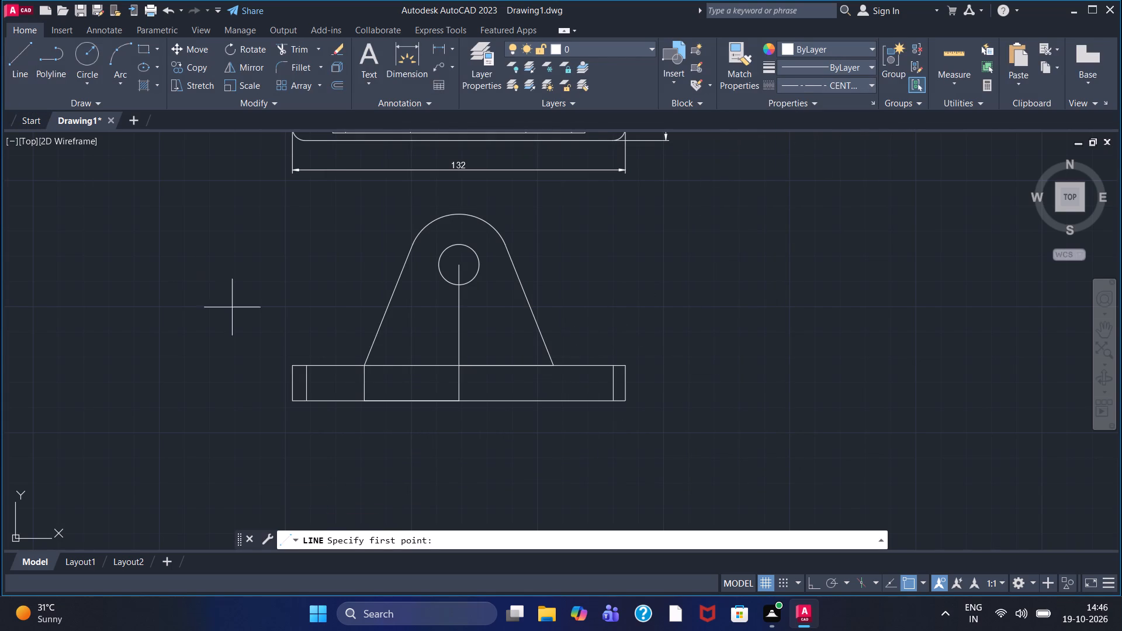
click(583, 338)
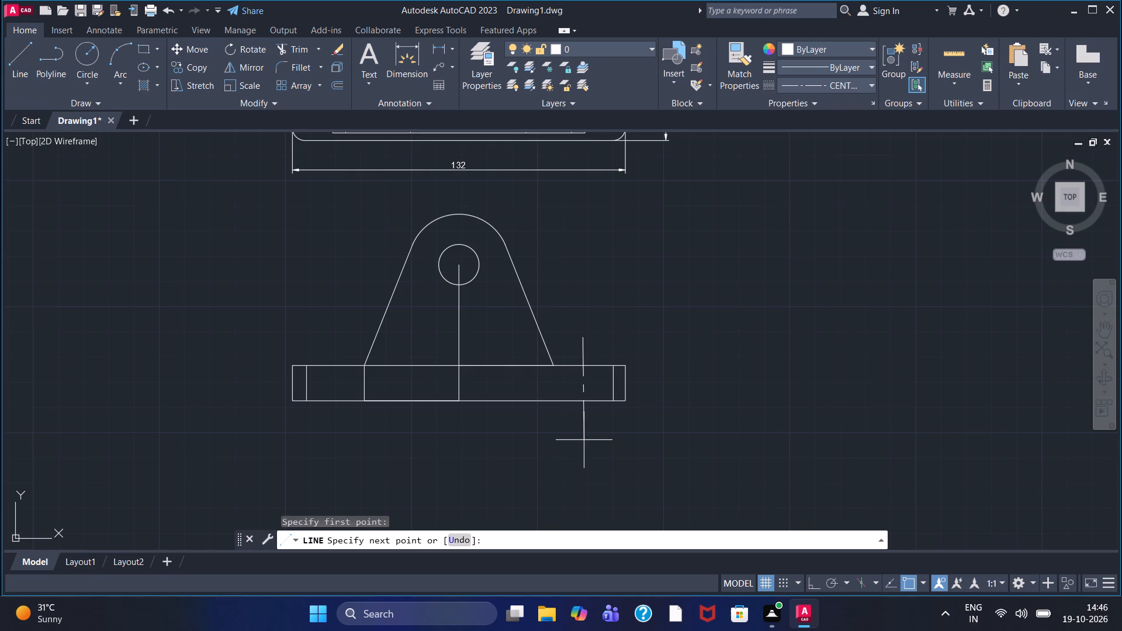
key(F8)
click(584, 440)
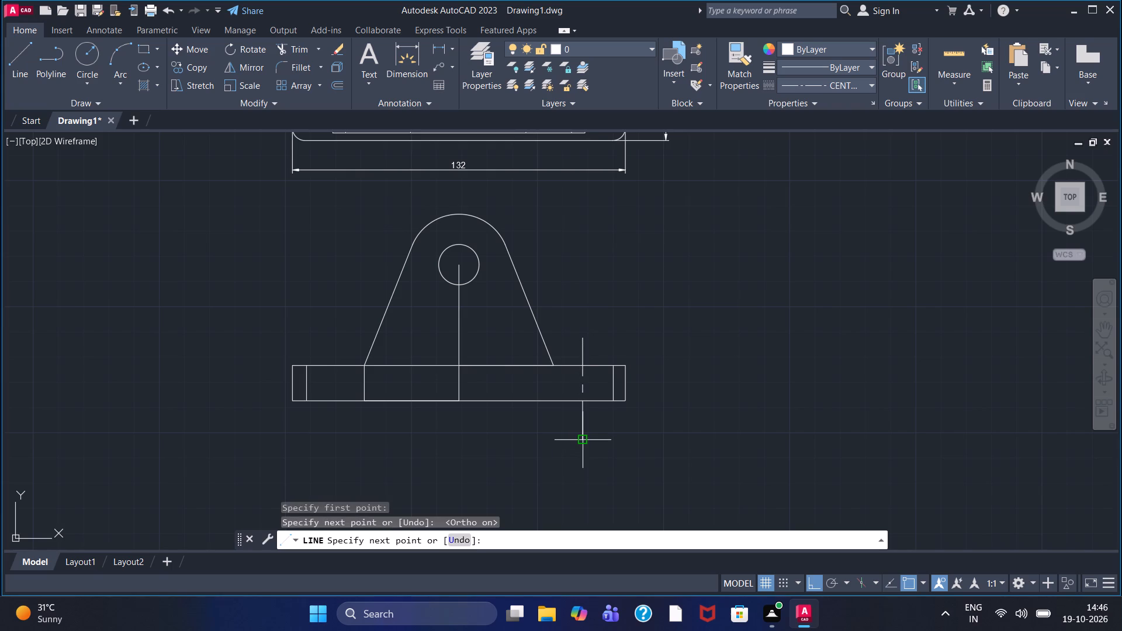
right_click(584, 440)
click(620, 276)
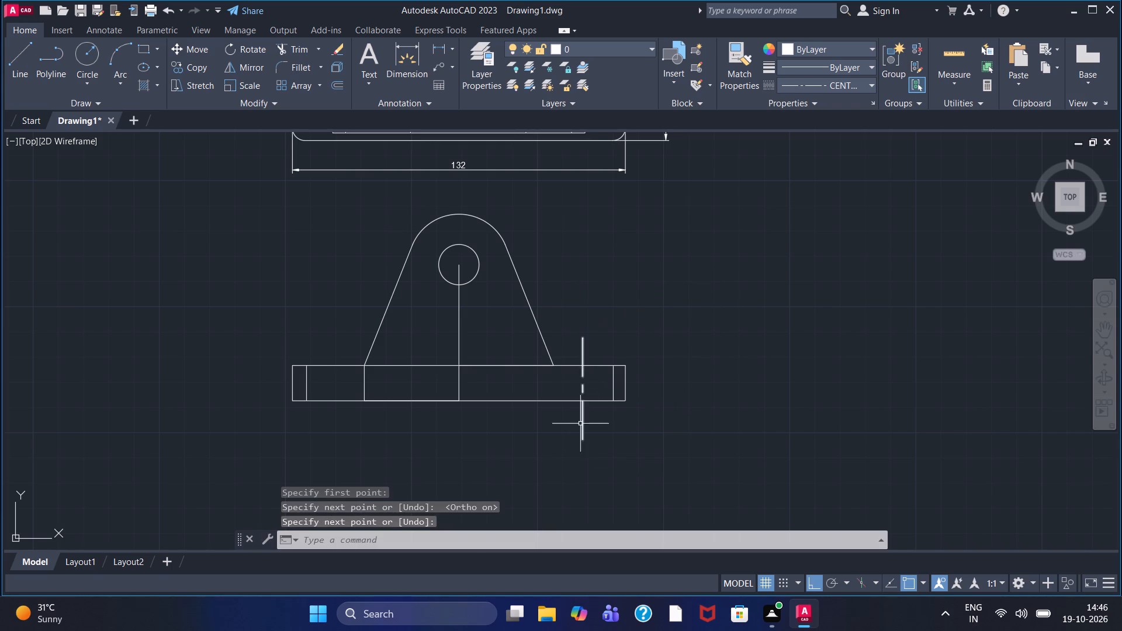
Offset the vertical centre line once to each side within the base's right part, using the Through option.
middle_drag(569, 424, 563, 449)
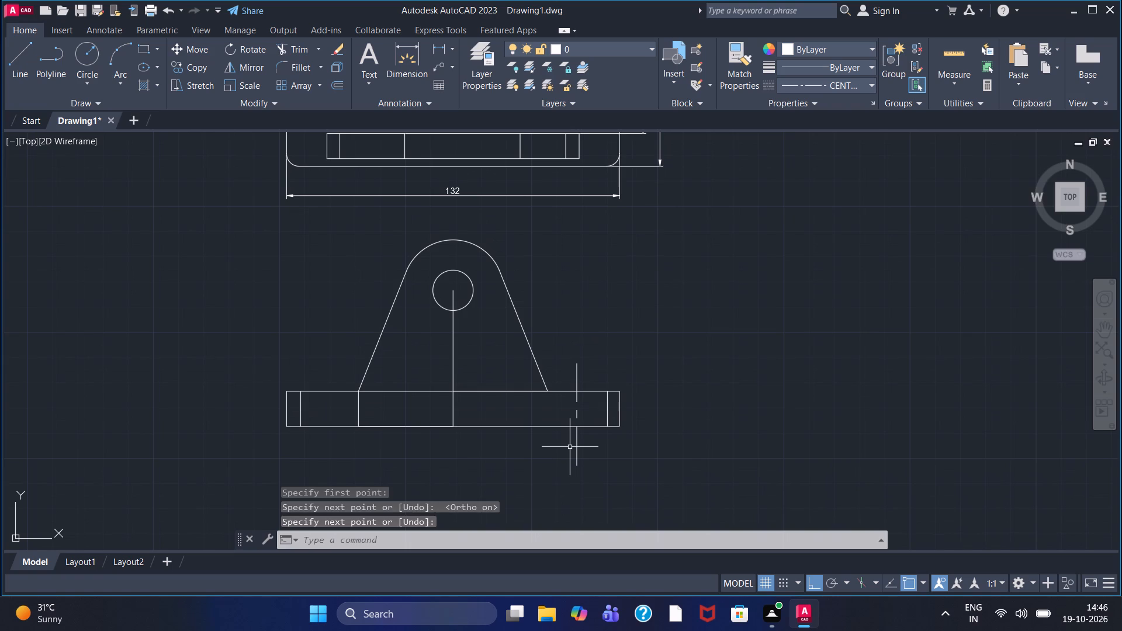
scroll(566, 377, up, 2)
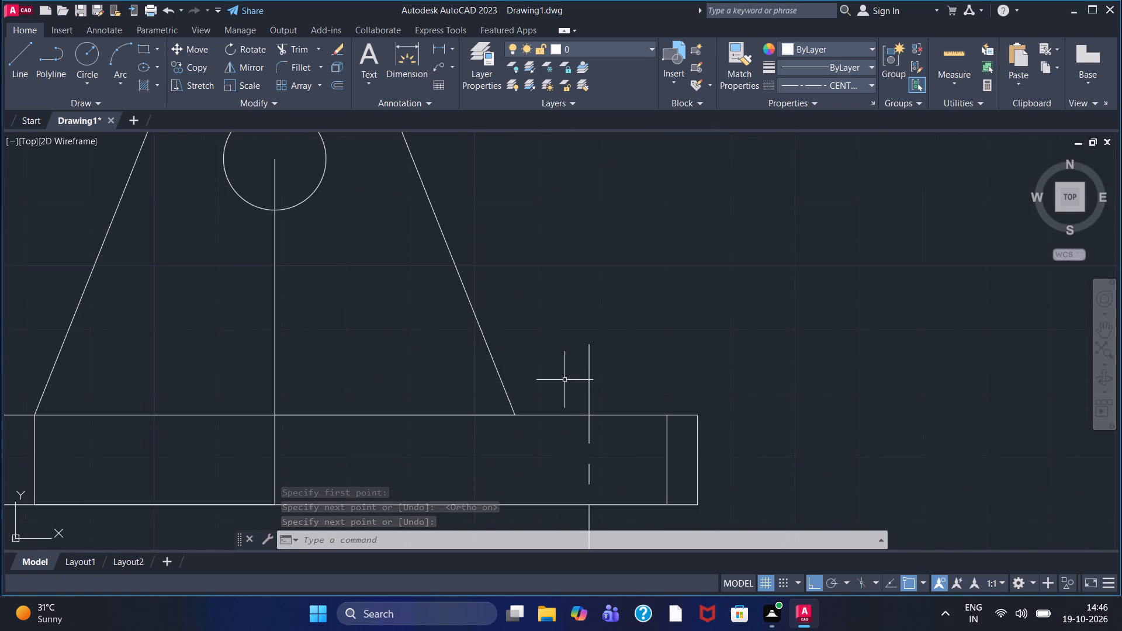
scroll(563, 383, down, 1)
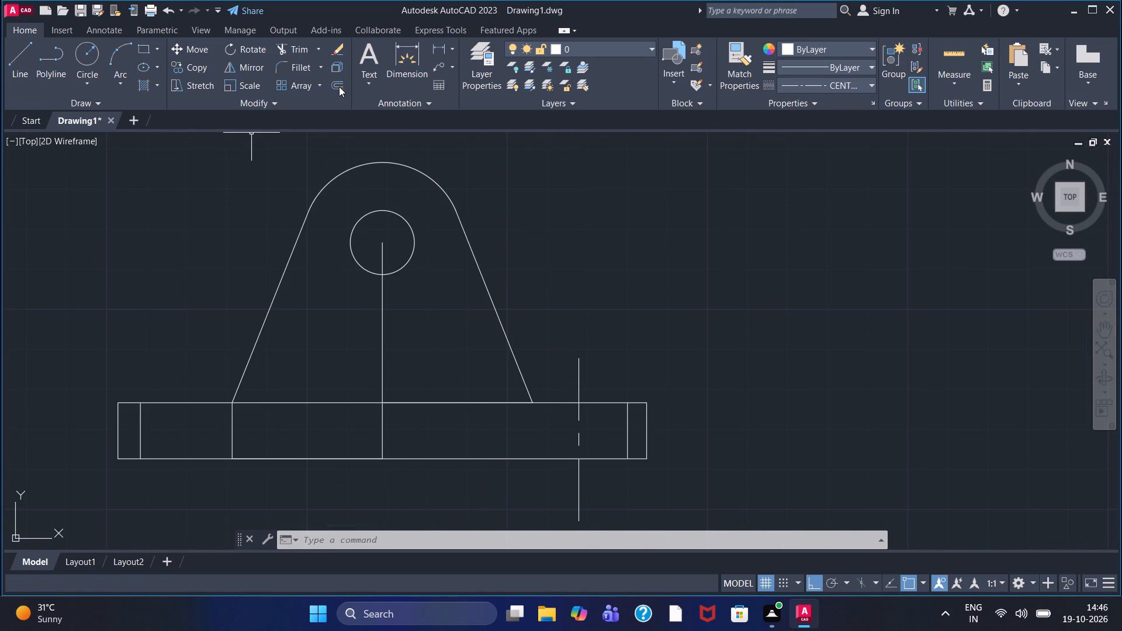
click(339, 86)
click(504, 544)
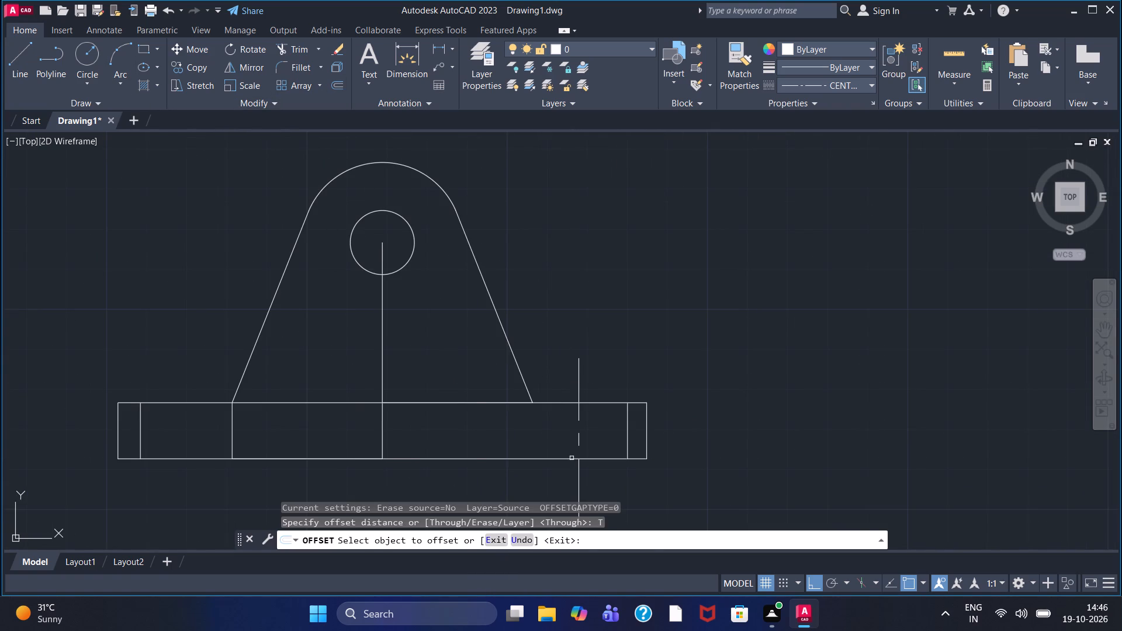
click(578, 420)
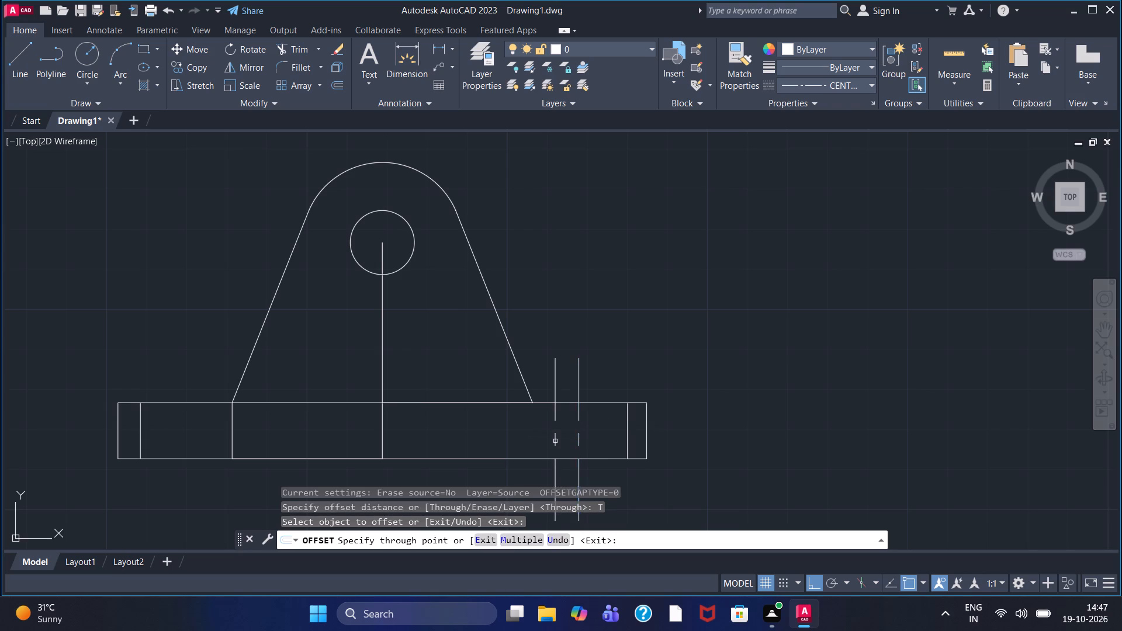
click(555, 441)
click(579, 442)
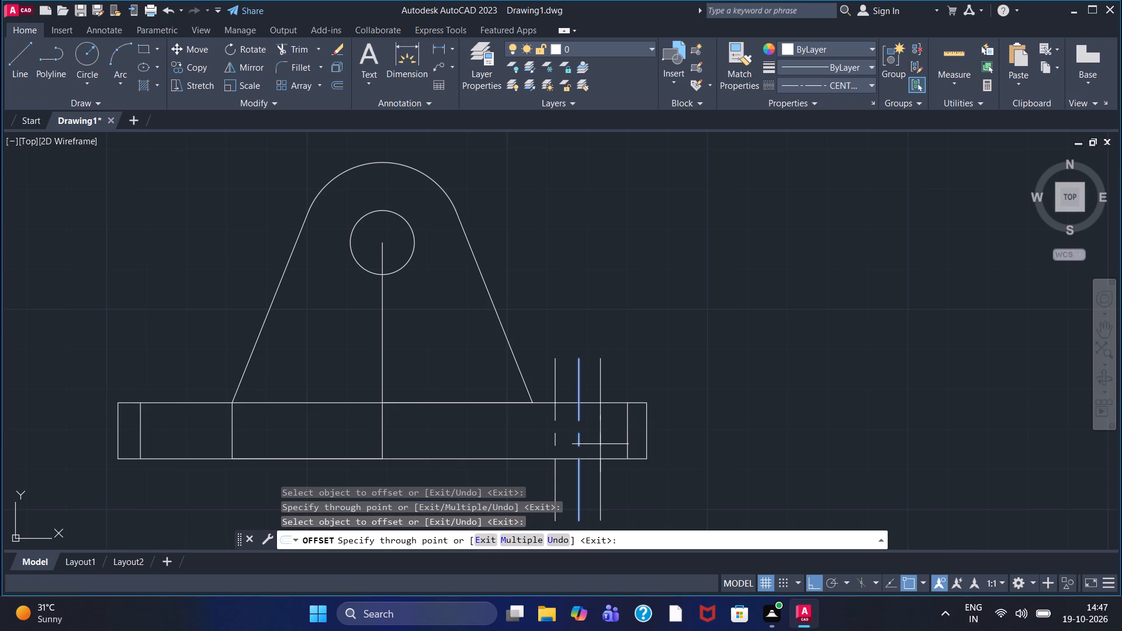
click(600, 444)
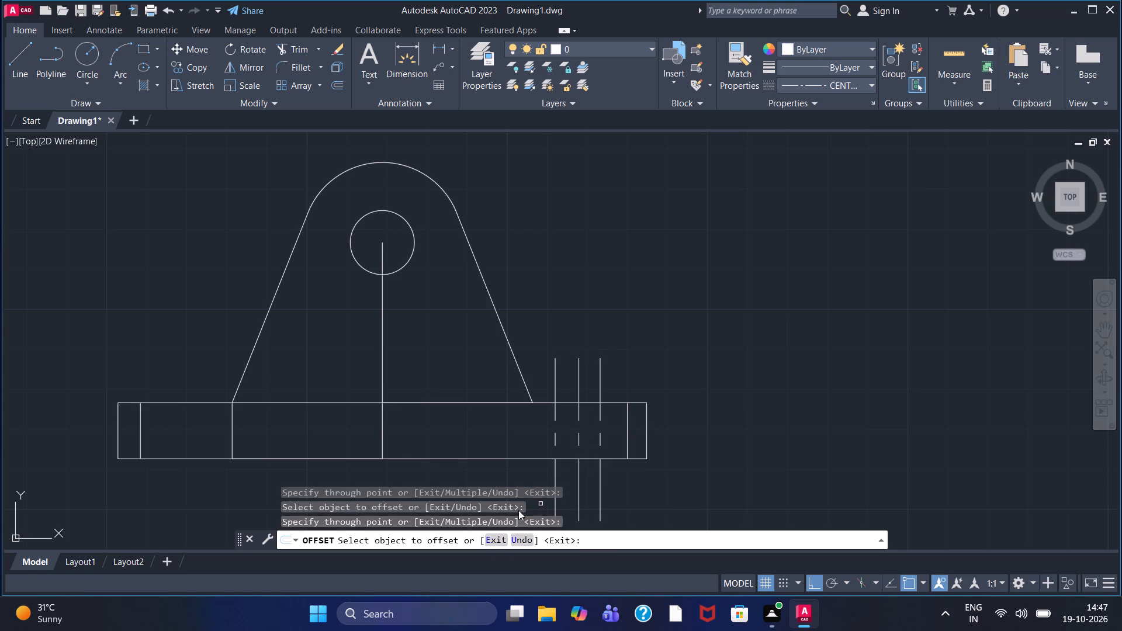
Trim the portions of the three vertical CENTER2 lines that extend above and below the base.
click(293, 43)
drag(544, 376, 601, 377)
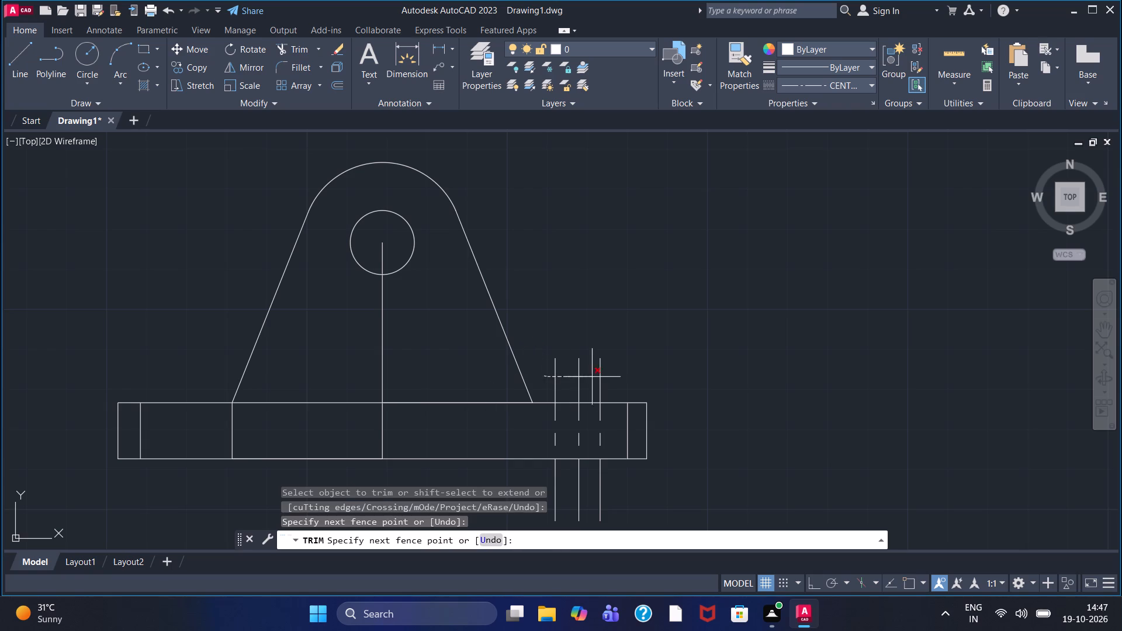
drag(601, 377, 608, 377)
drag(631, 498, 548, 490)
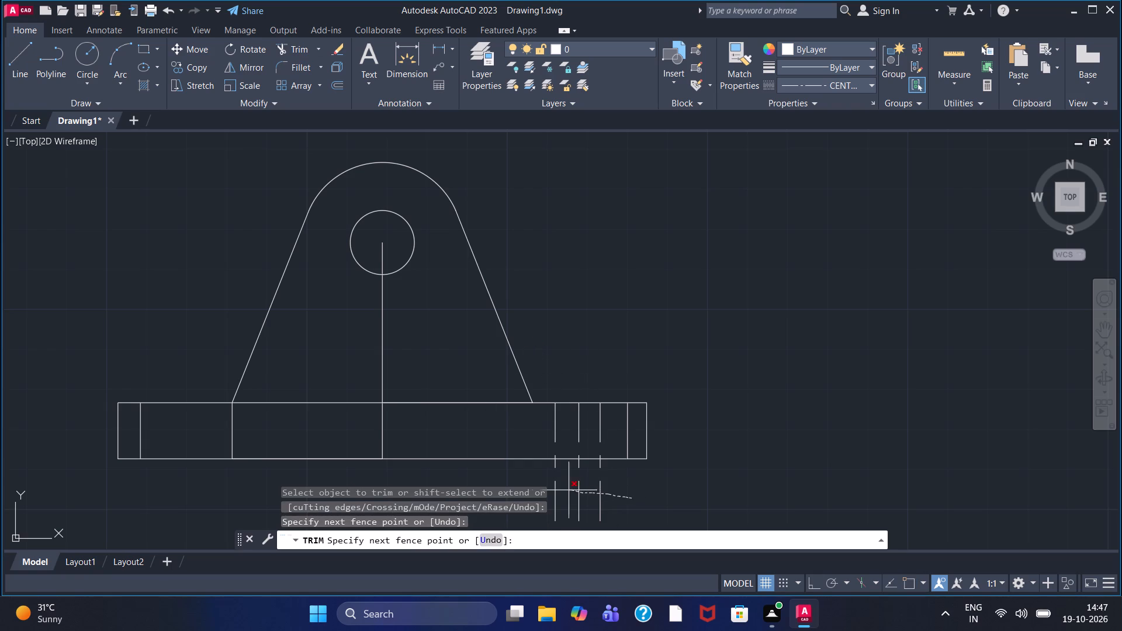
drag(548, 490, 530, 477)
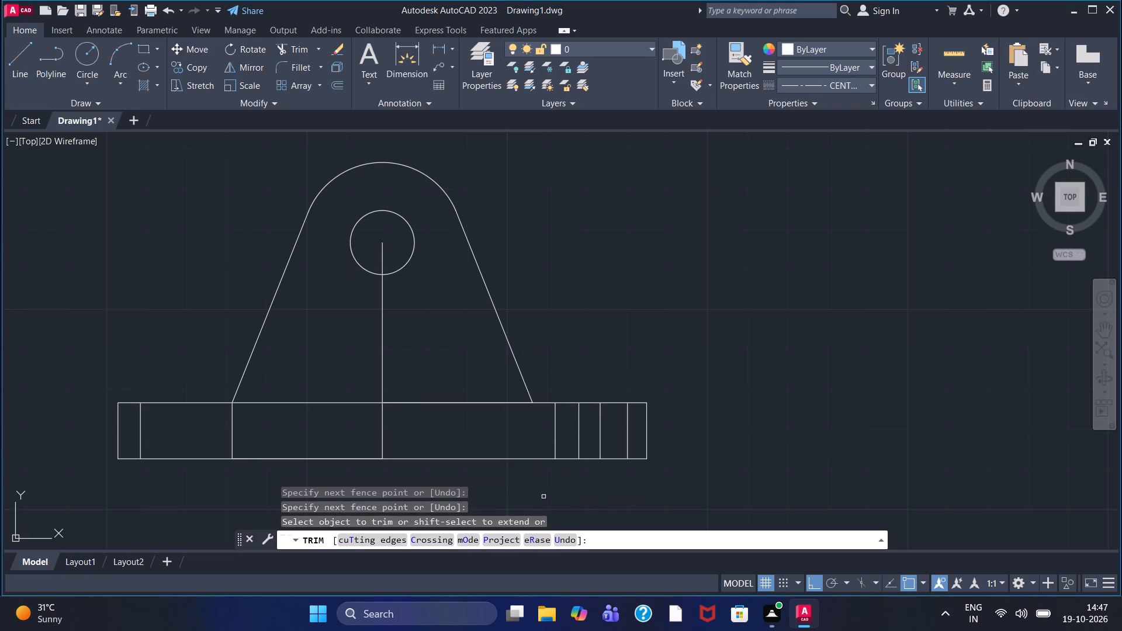
Trim away the middle of the three vertical CENTER2 lines inside the base.
scroll(560, 479, down, 1)
scroll(552, 456, up, 3)
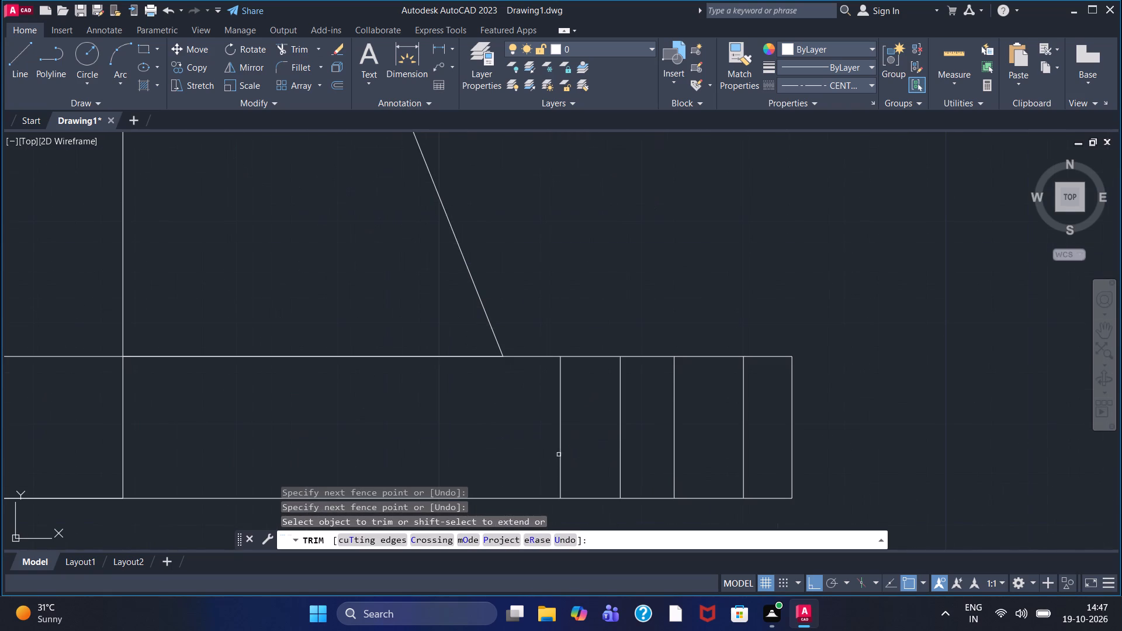
click(619, 450)
Undo the last trim that removed the middle of the vertical lines in the base's right part.
key(ctrl+z)
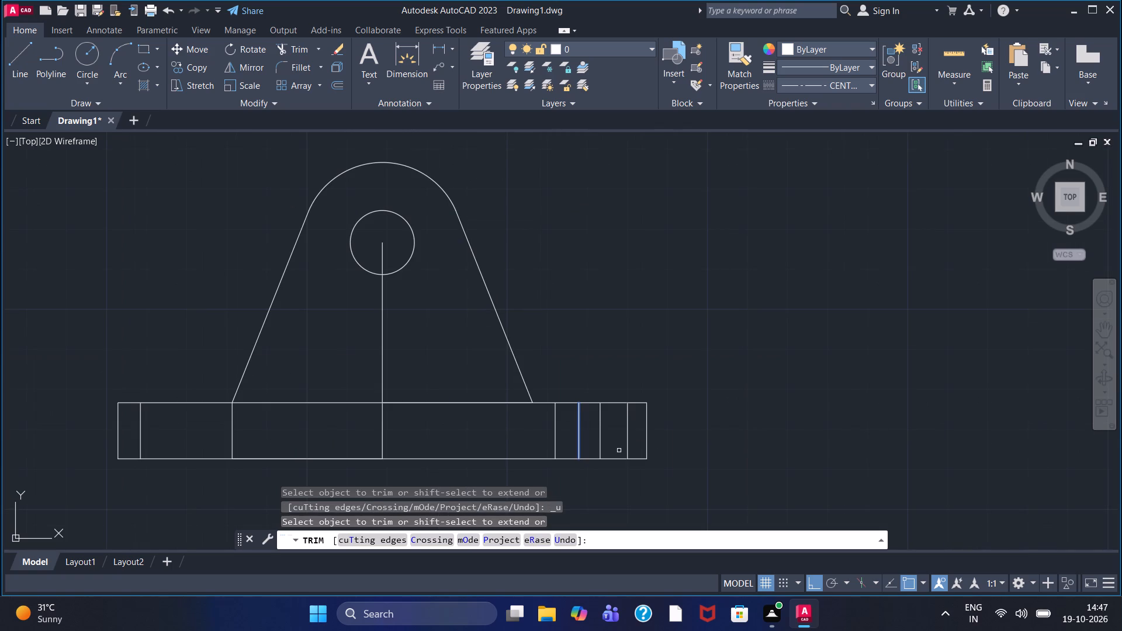
key(Escape)
scroll(577, 439, up, 3)
key(Escape)
key(Escape)
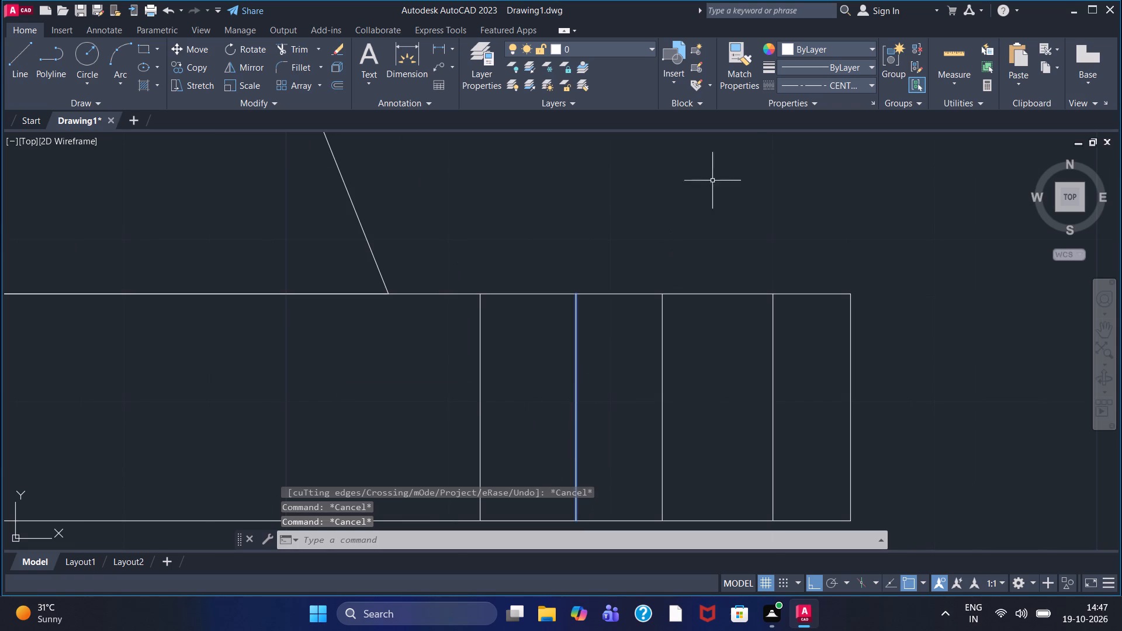
Load the ACAD_ISO03W100 dashed linetype from acadiso.lin.
click(828, 84)
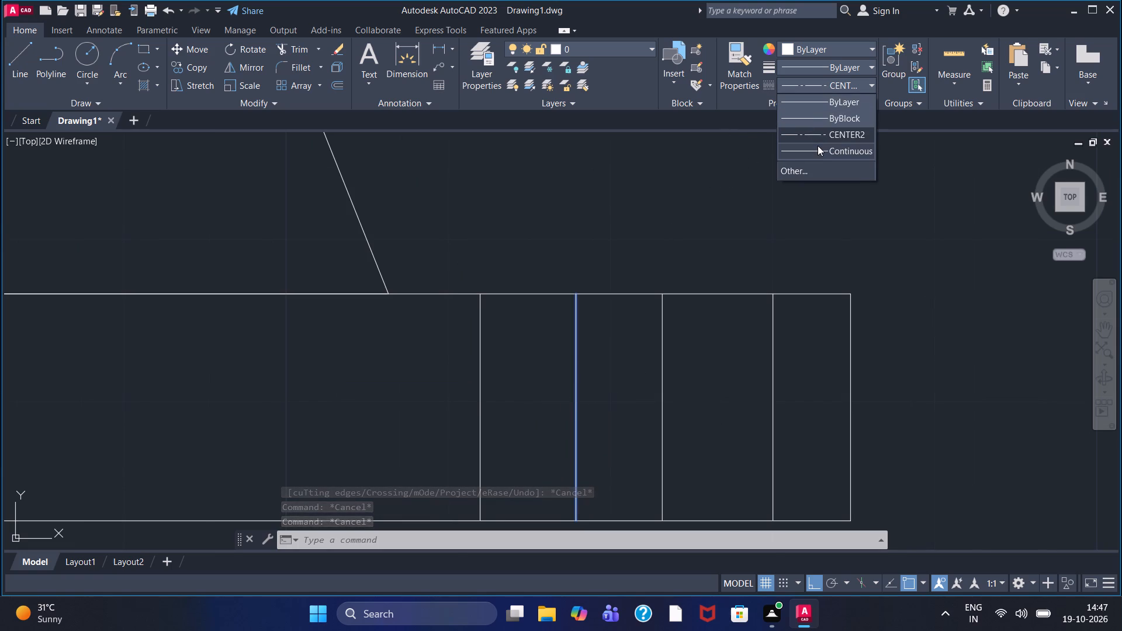
click(820, 167)
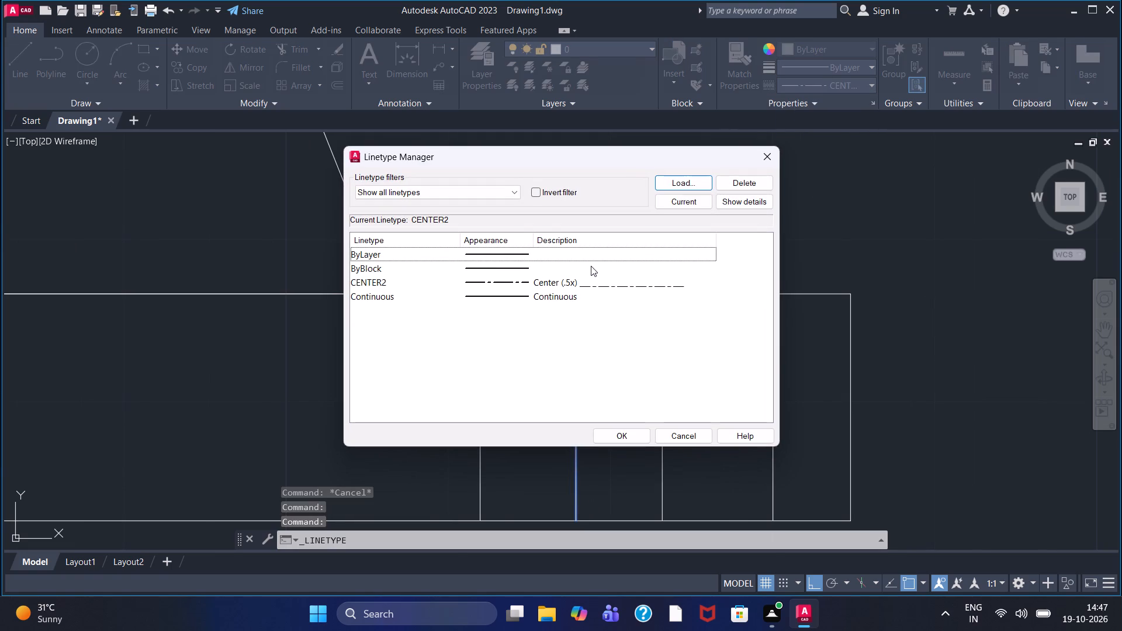
click(680, 178)
click(625, 282)
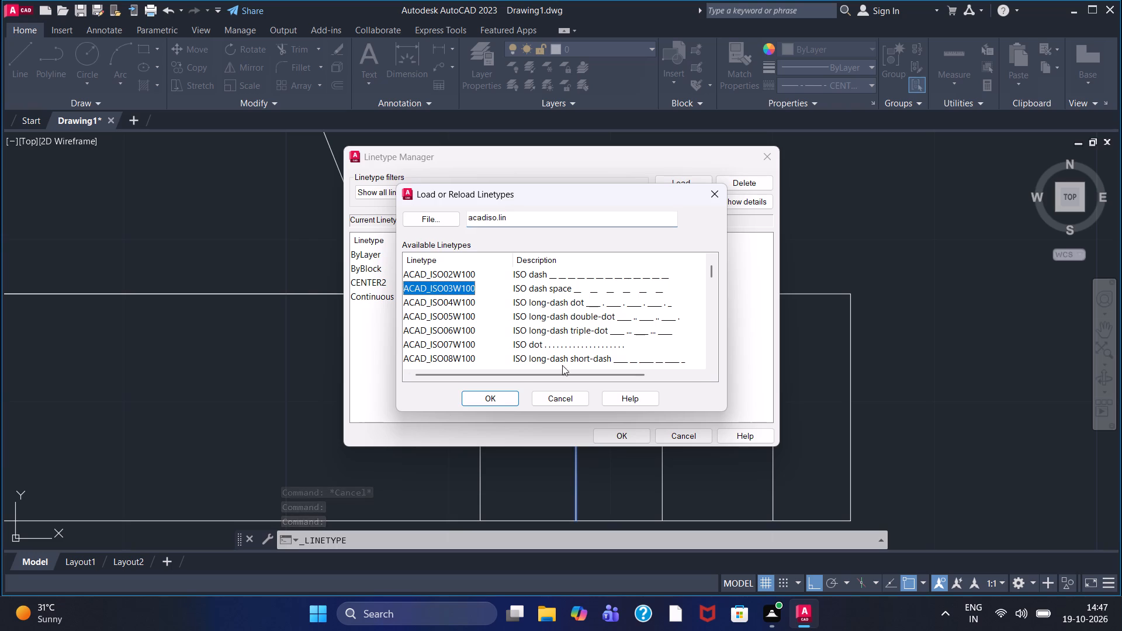
double_click(482, 405)
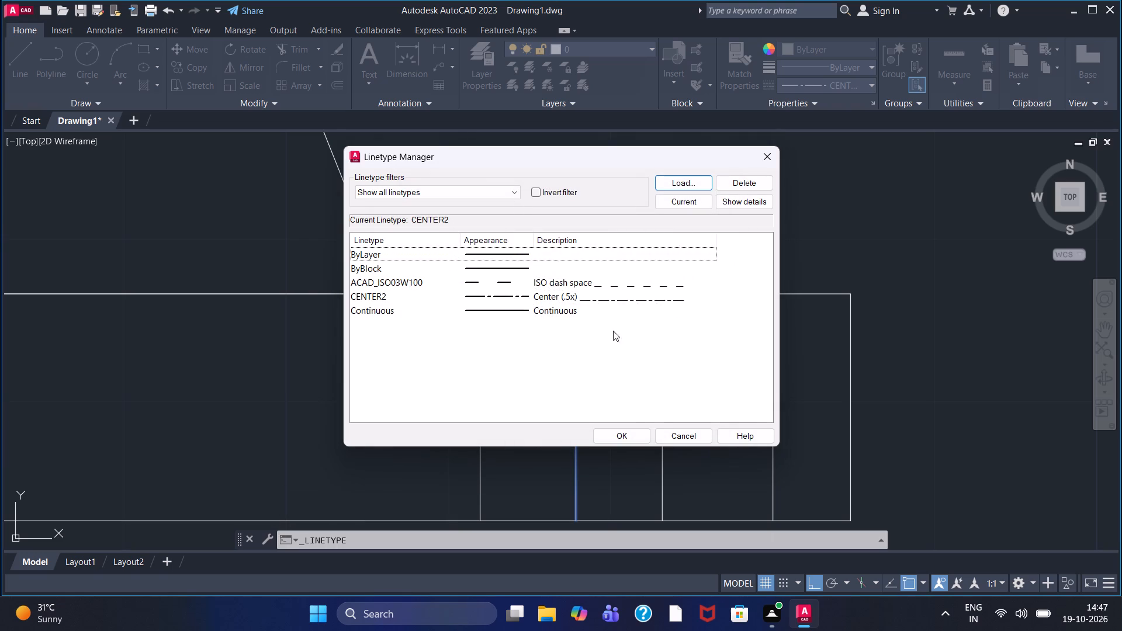
click(621, 282)
double_click(630, 444)
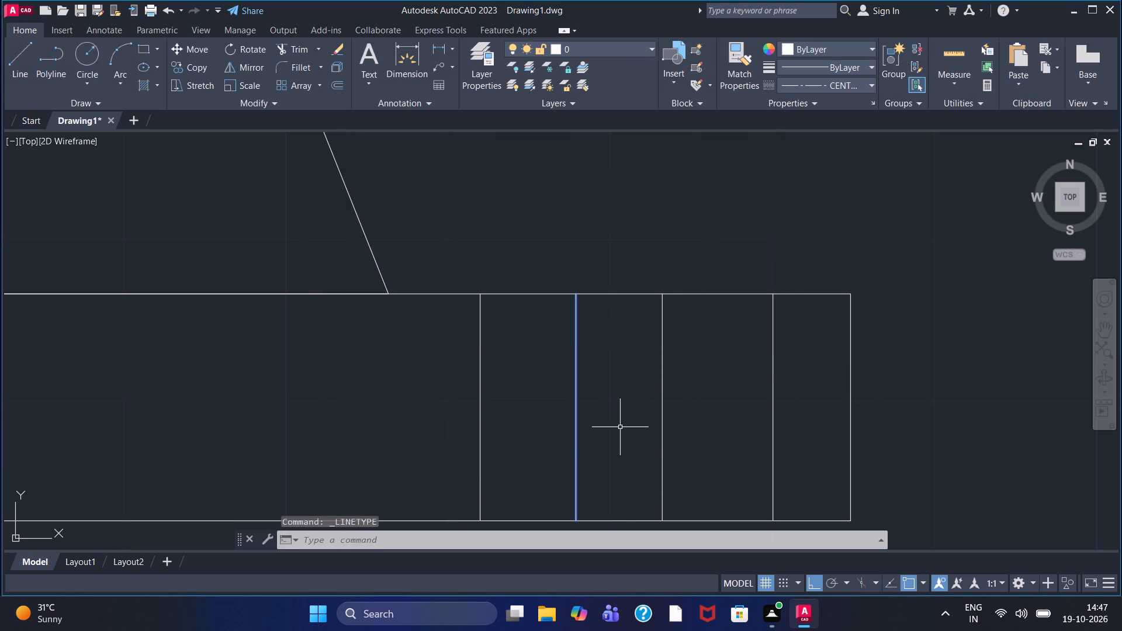
Make ACAD_ISO03W100 the current linetype.
click(837, 78)
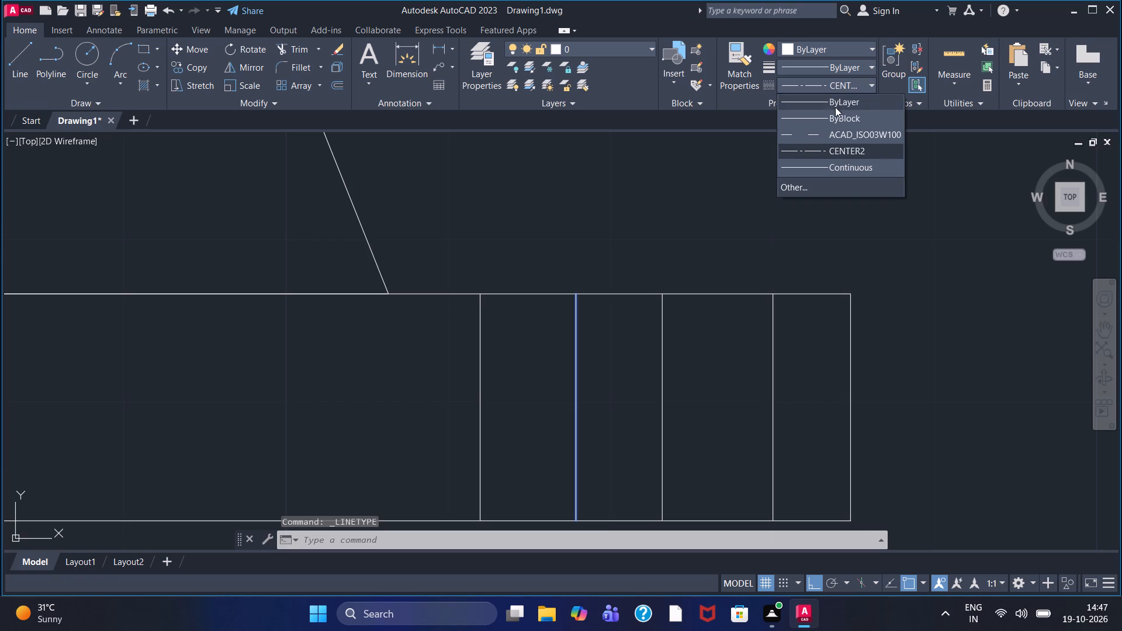
click(840, 140)
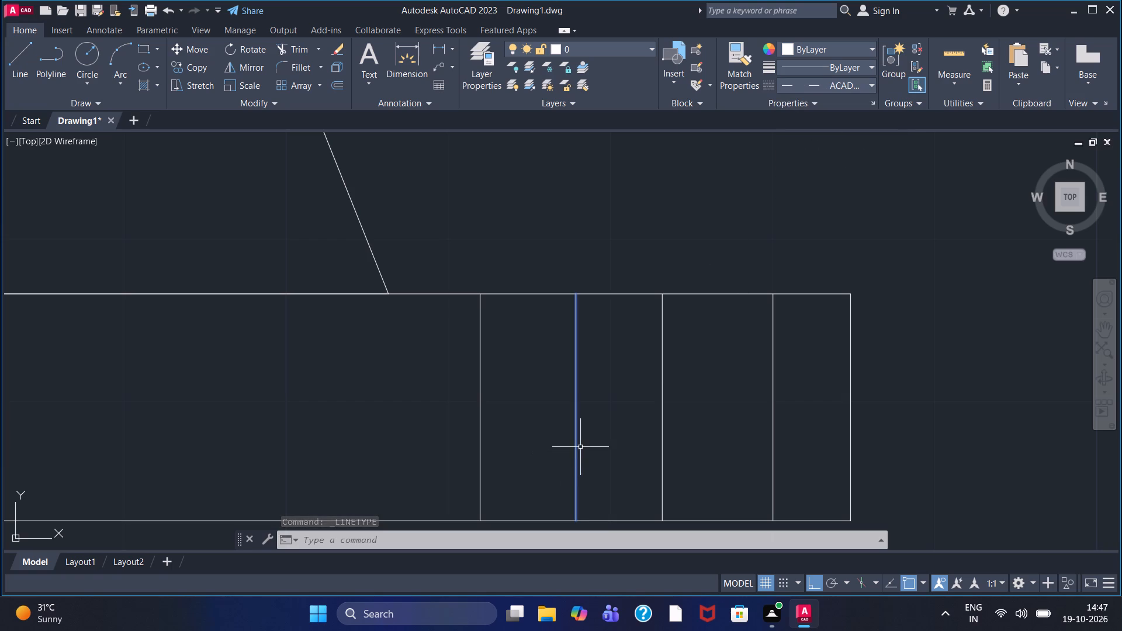
click(577, 447)
key(Return)
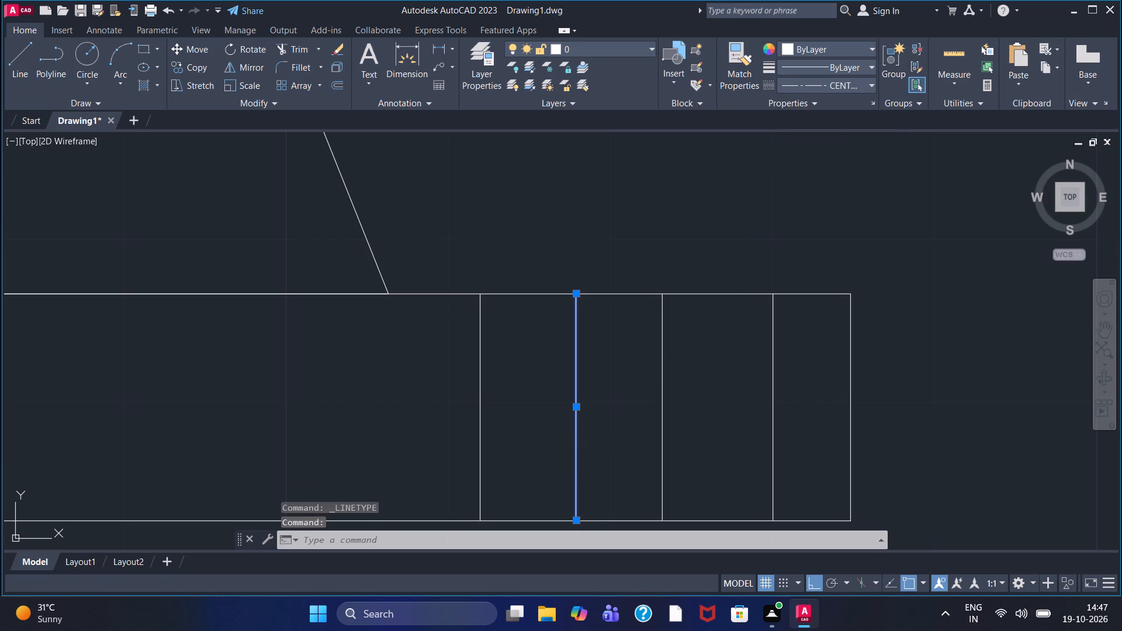
key(Escape)
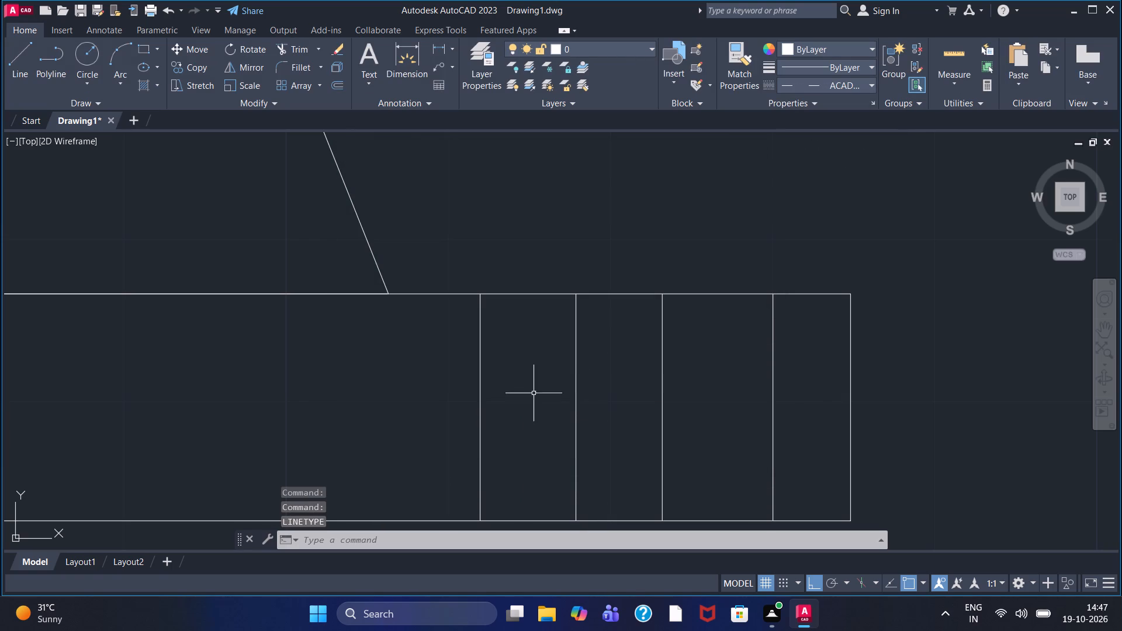
Change the middle one of the three vertical hole lines in the base's right part to linetype ACAD_ISO03W100.
scroll(610, 319, down, 1)
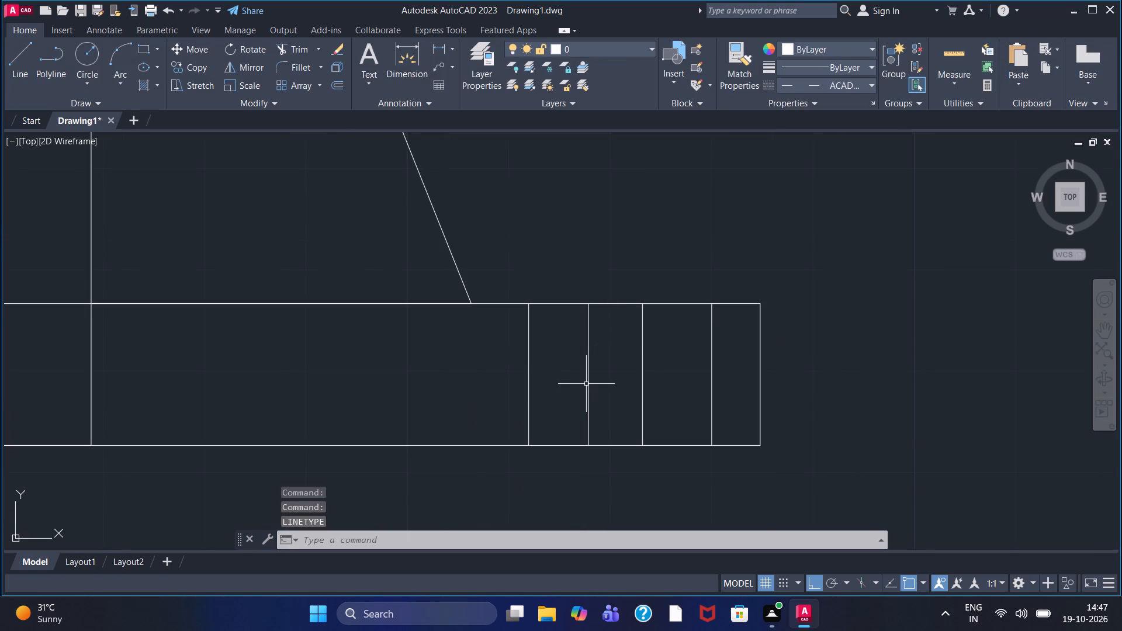
click(588, 383)
click(841, 86)
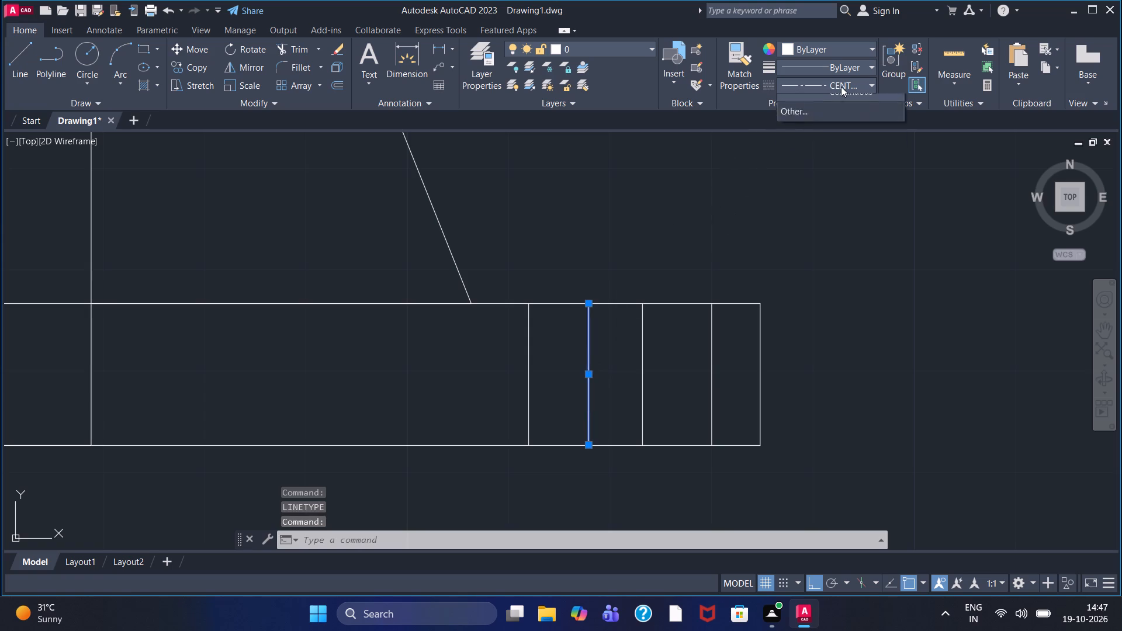
click(816, 138)
key(Escape)
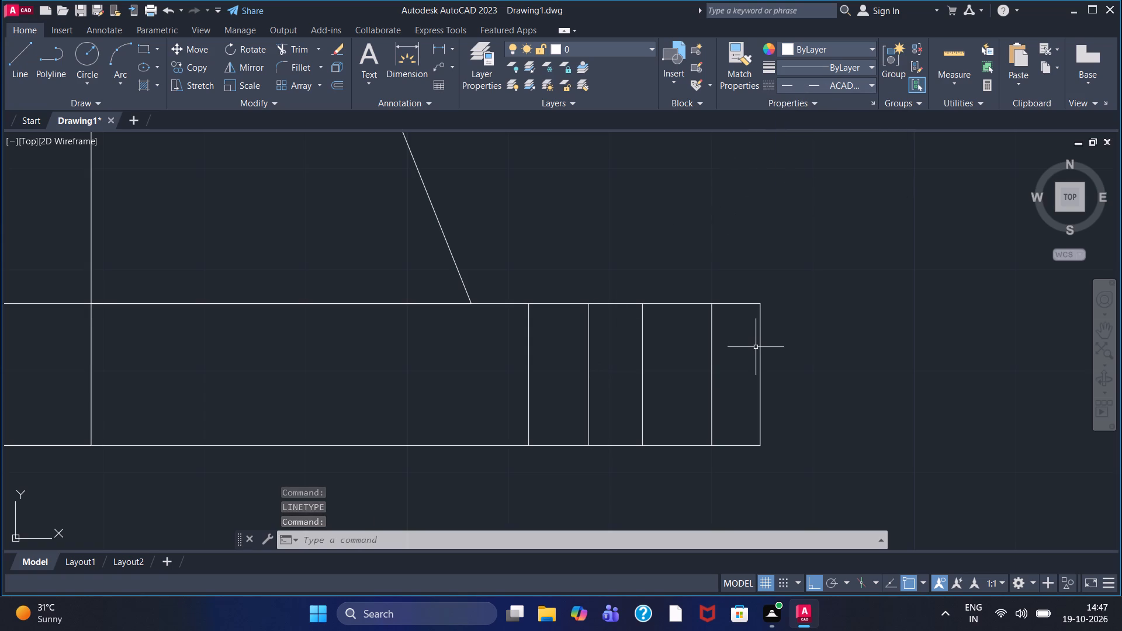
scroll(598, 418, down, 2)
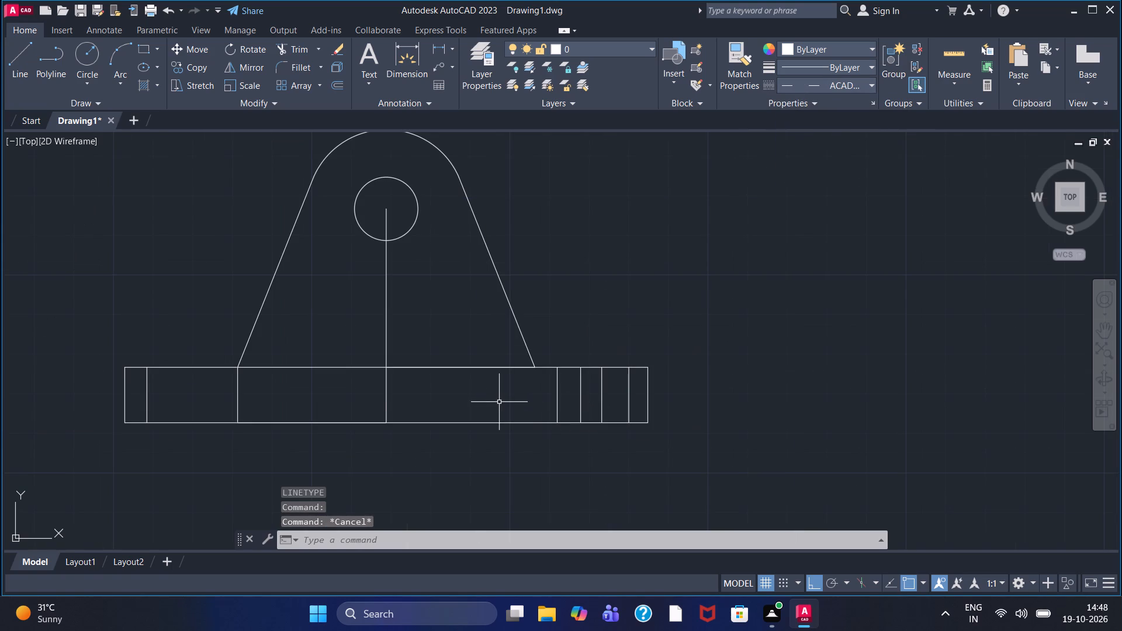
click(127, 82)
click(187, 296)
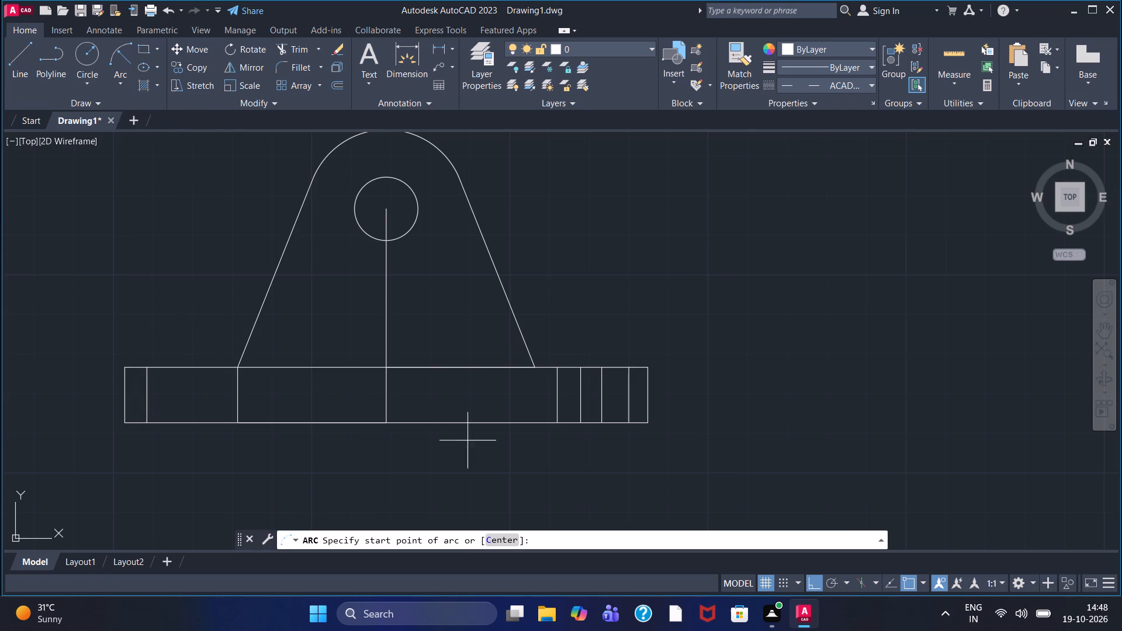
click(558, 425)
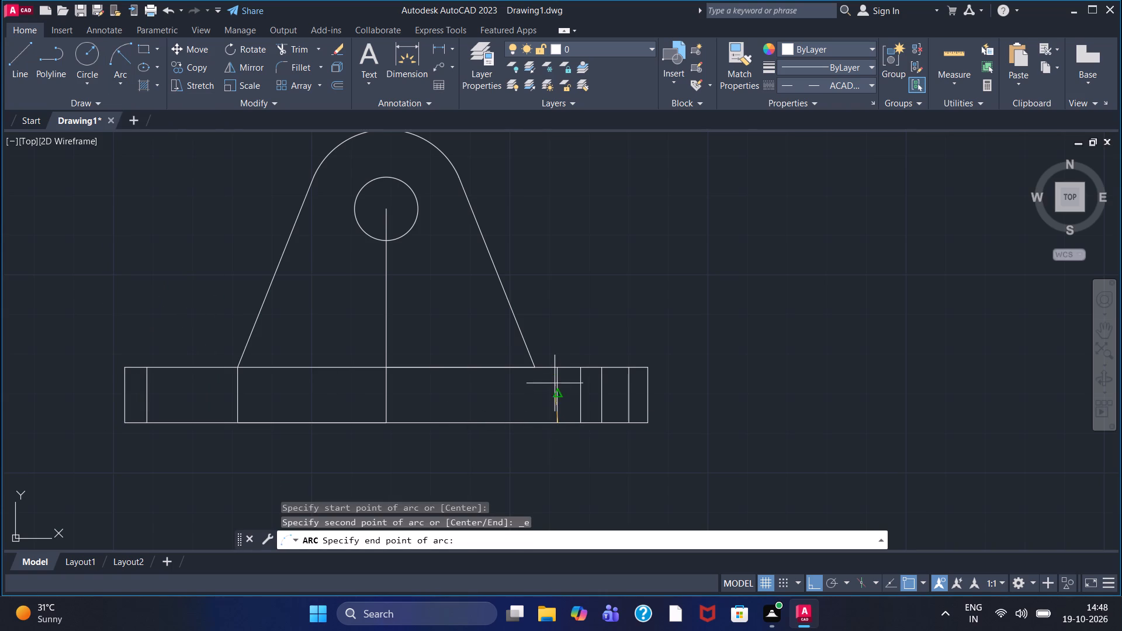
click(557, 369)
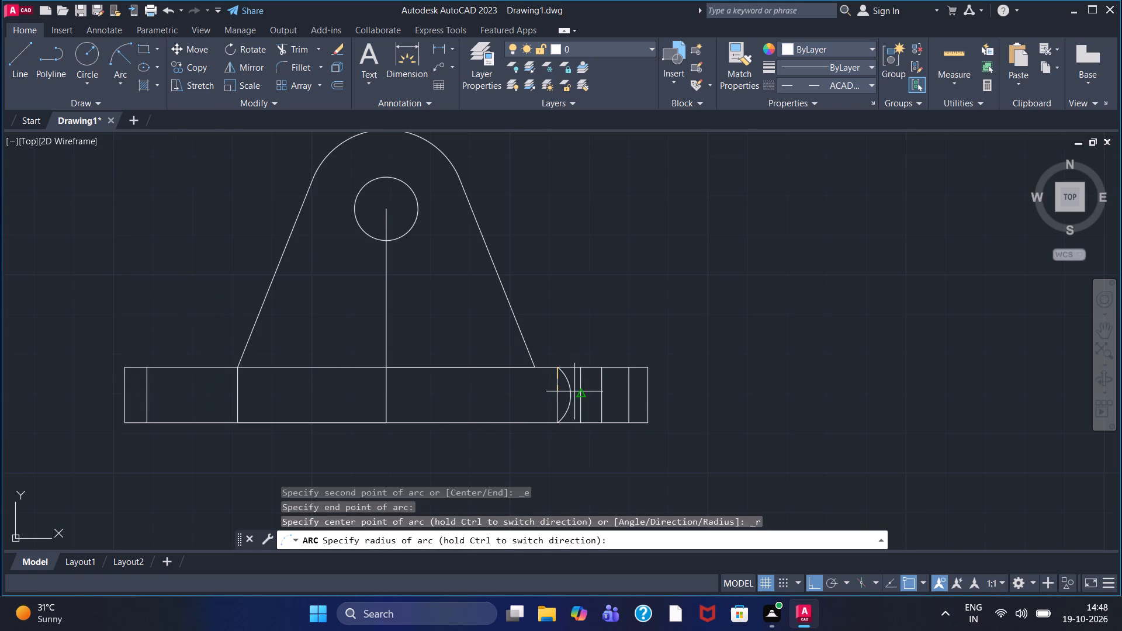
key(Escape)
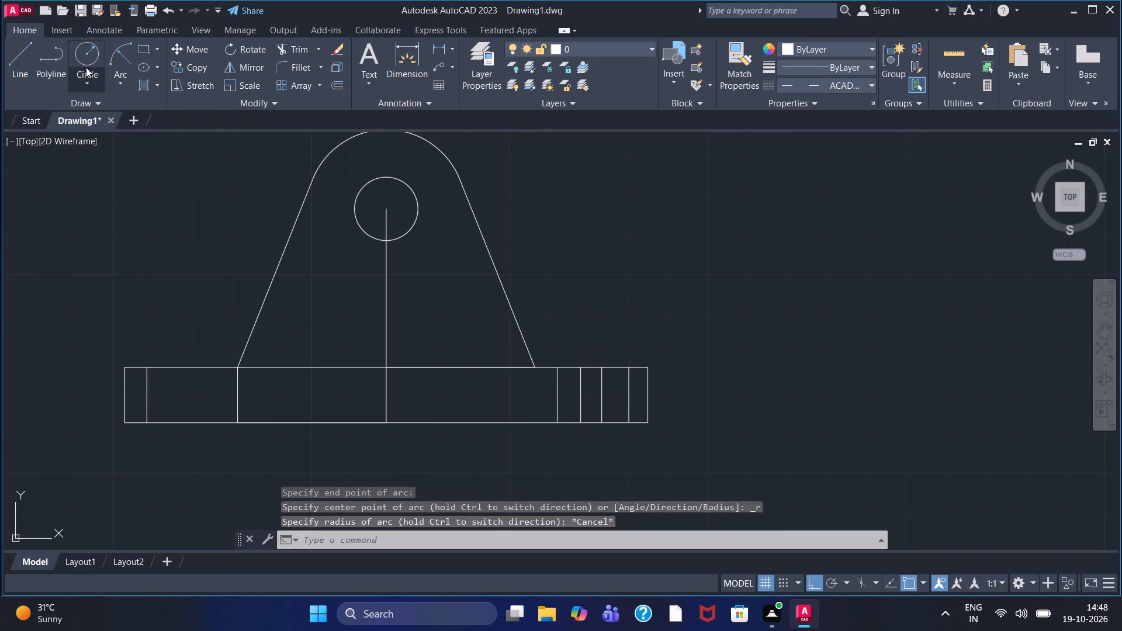
Draw a Start, End, Radius arc joining the ends of the hole line nearest the upright's right foot, bulging towards the upright.
click(112, 55)
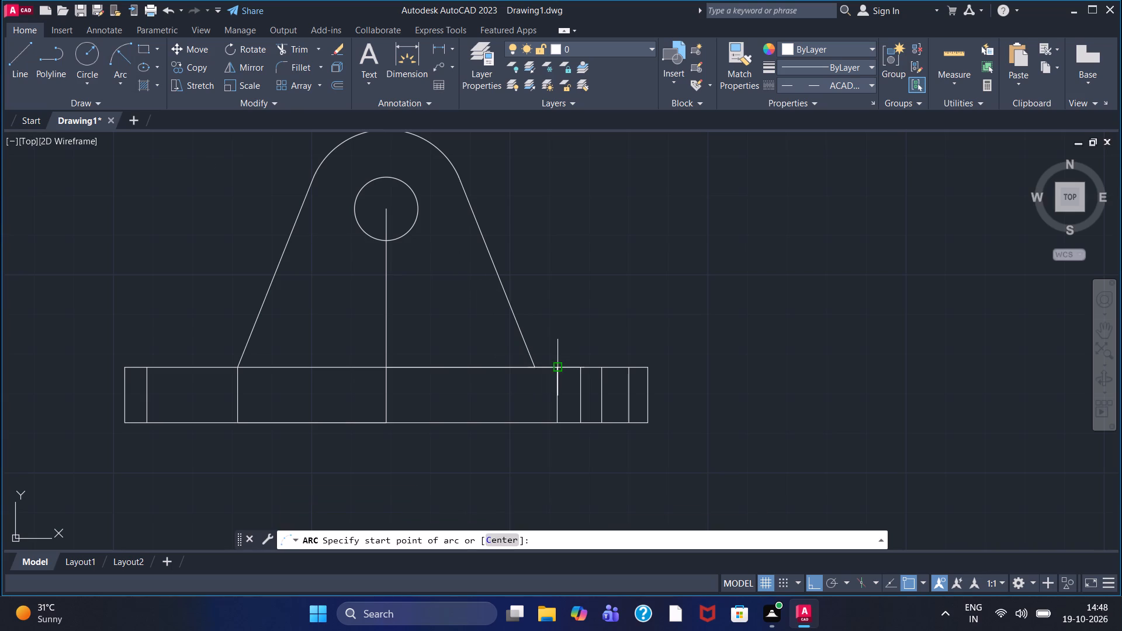
click(556, 369)
click(557, 420)
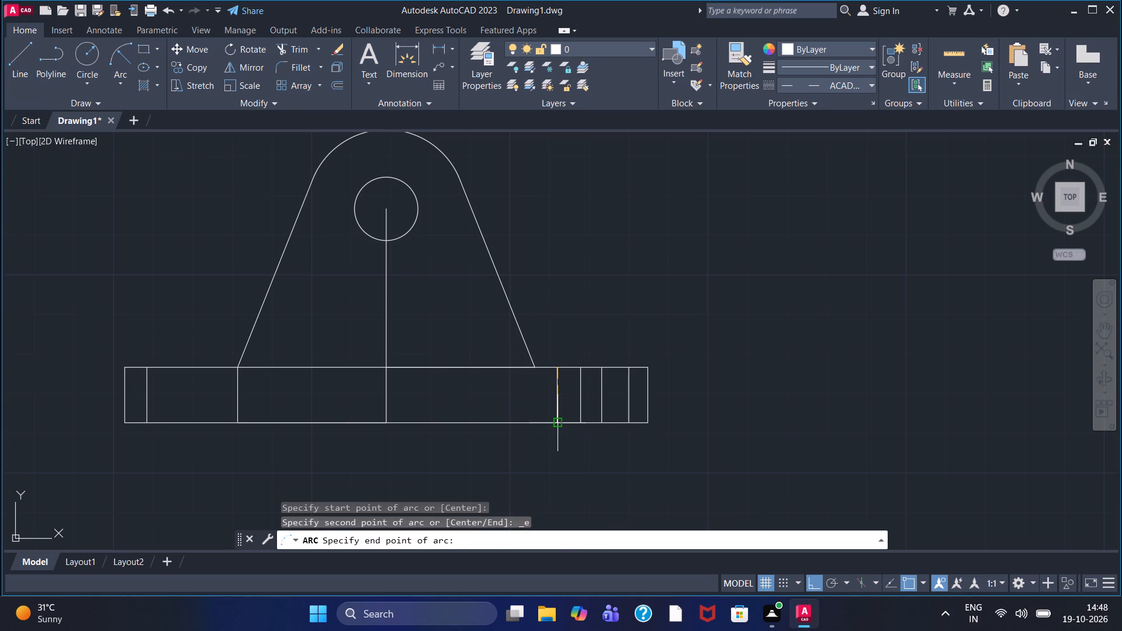
click(527, 411)
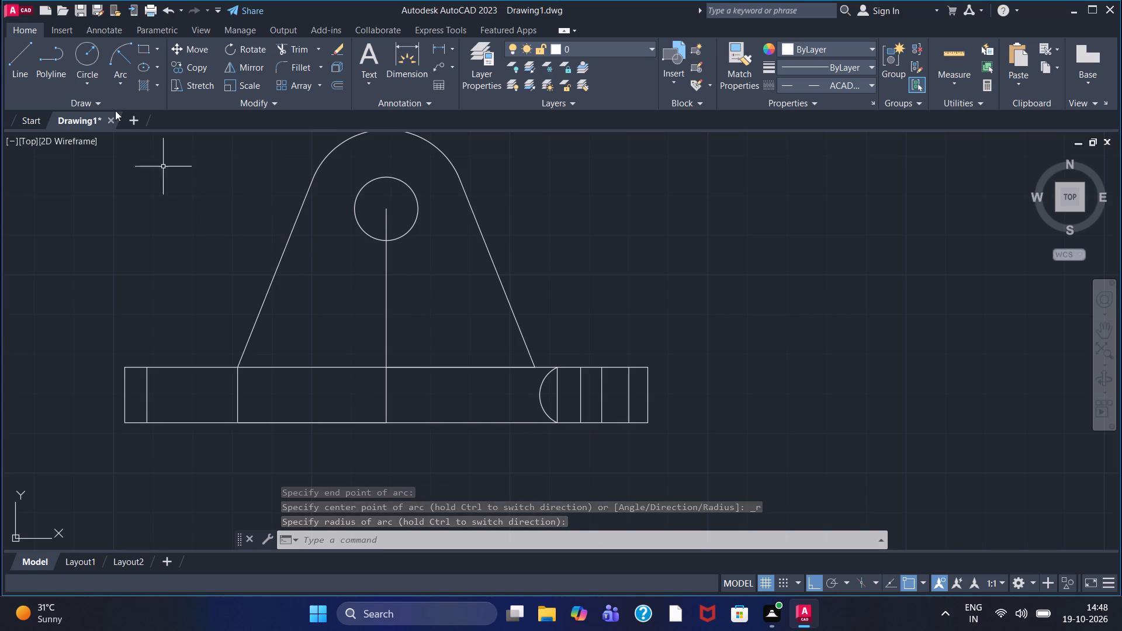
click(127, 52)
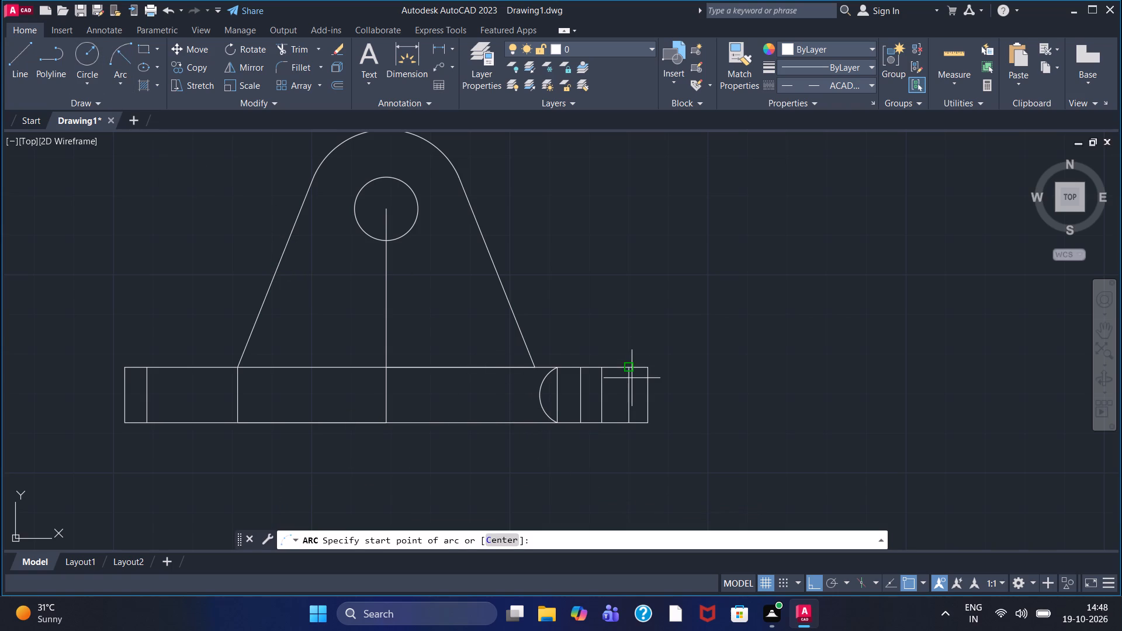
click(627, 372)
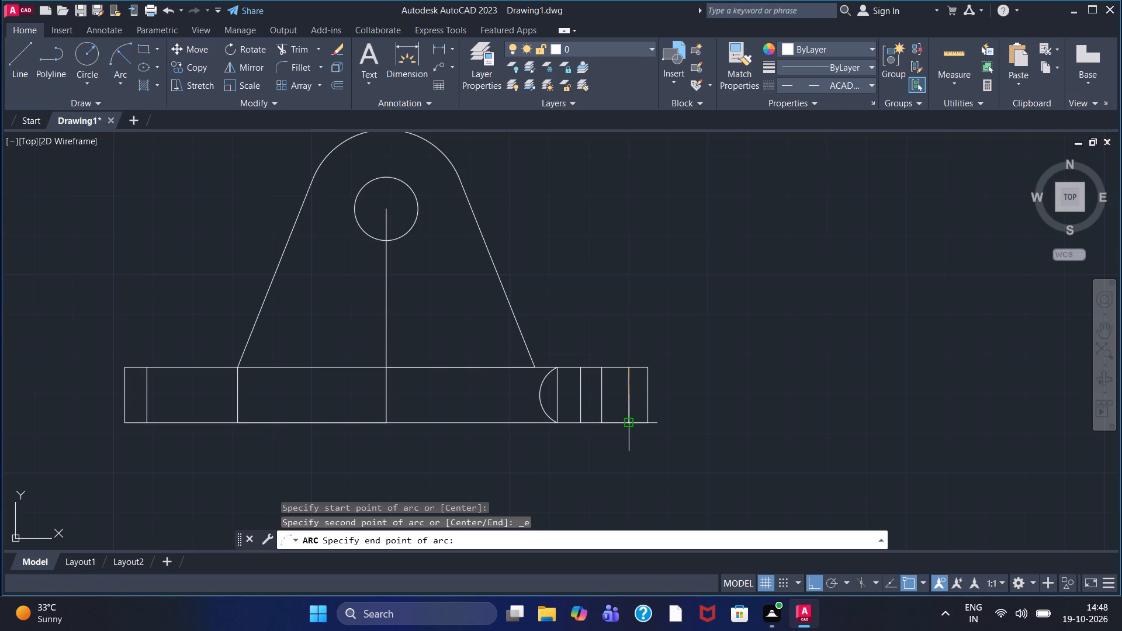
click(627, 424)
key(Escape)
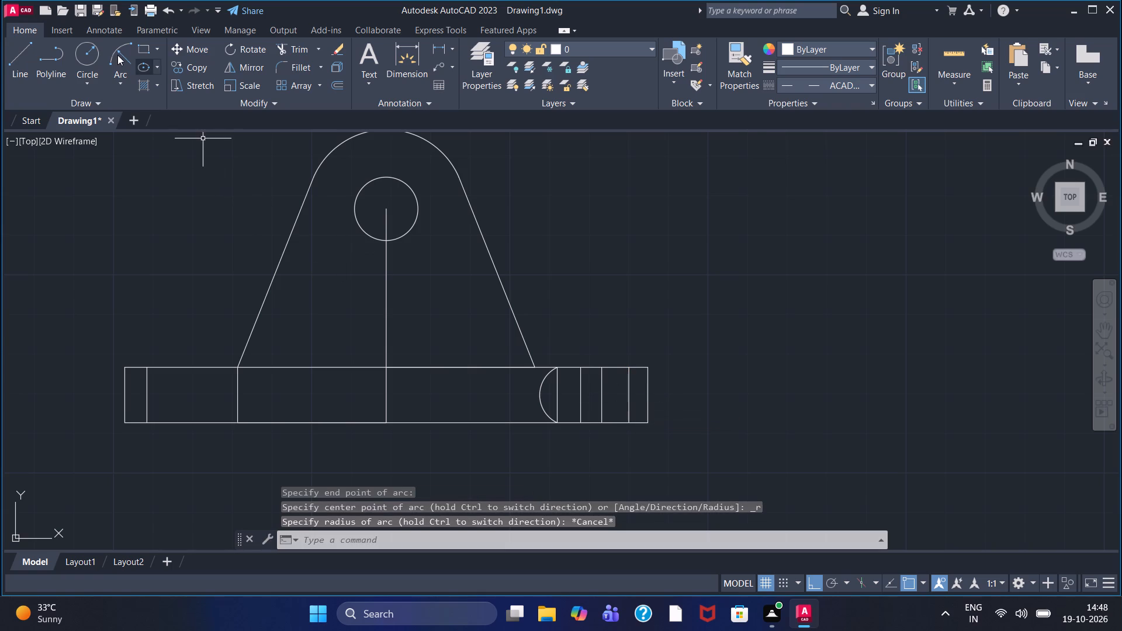
Draw a Start, End, Radius arc joining the ends of the base's right inner line, bulging towards the base's right edge.
click(117, 55)
click(628, 419)
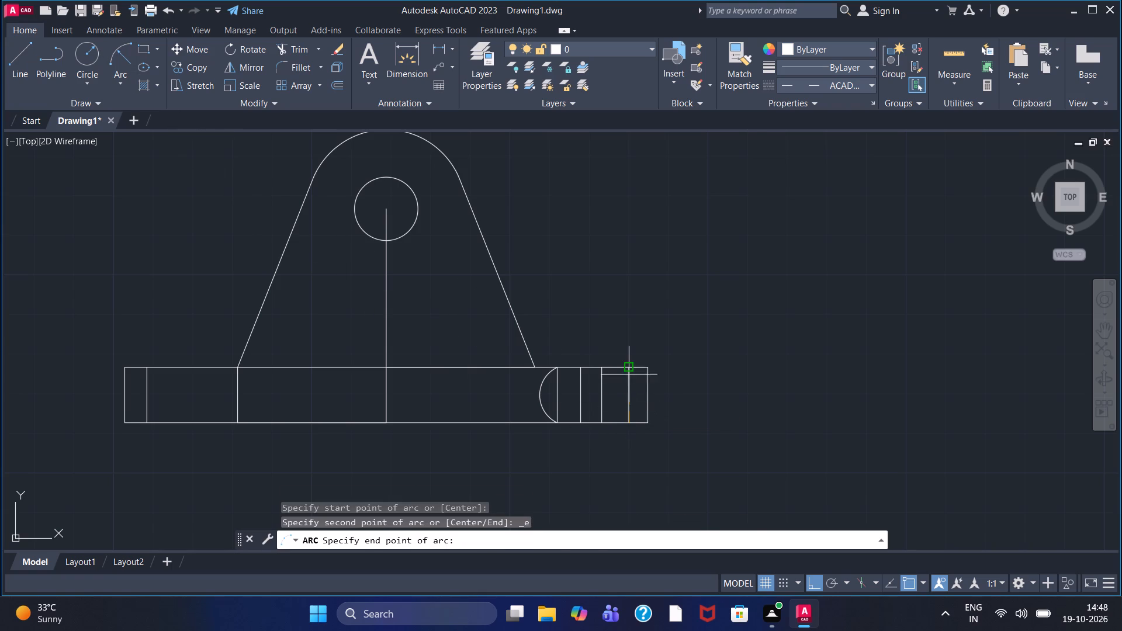
click(629, 365)
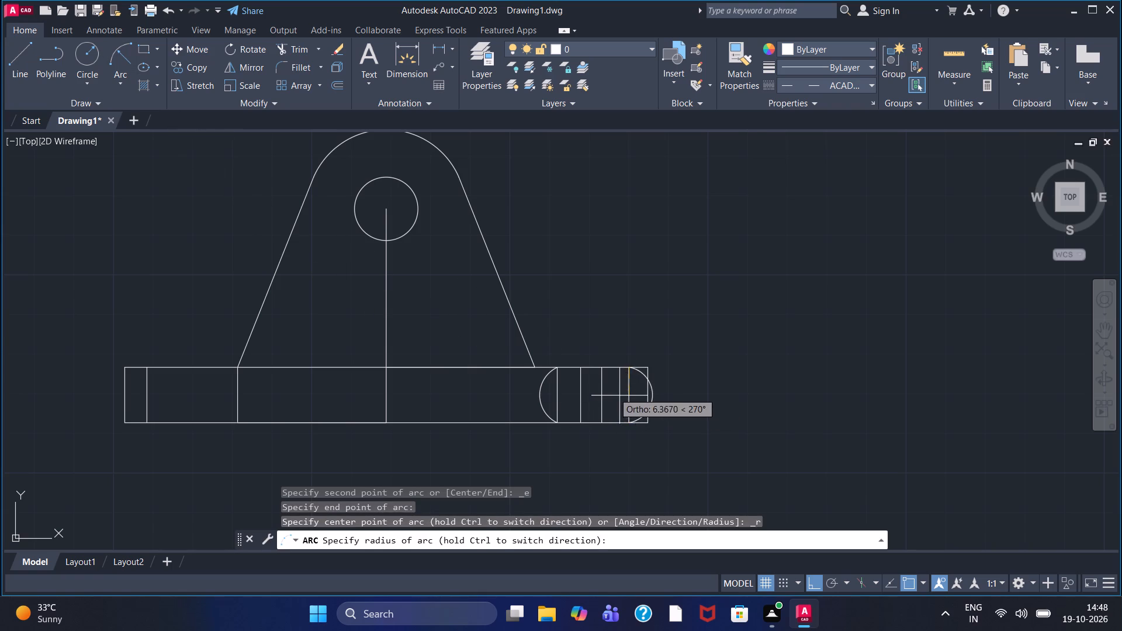
click(638, 411)
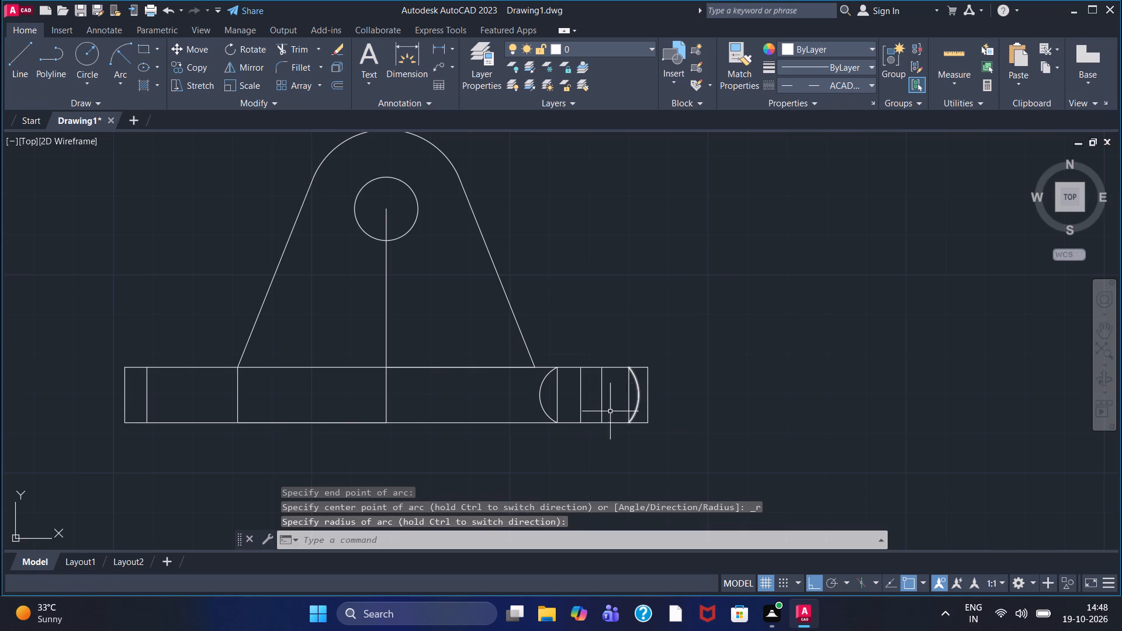
key(Escape)
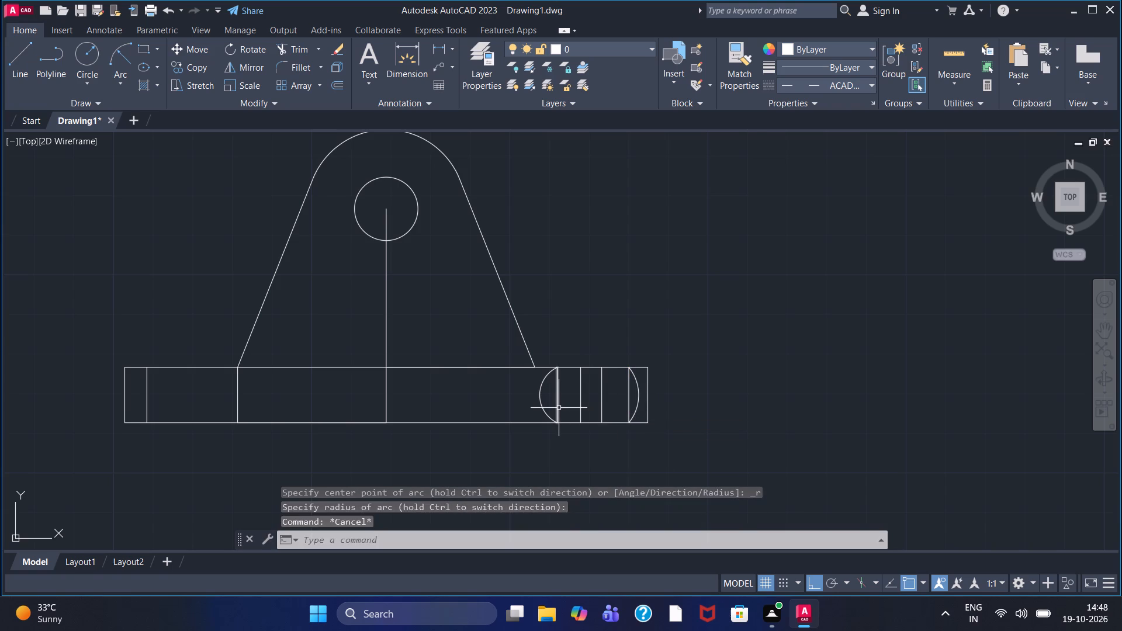
Hatch the two areas between the arcs and their vertical lines with pattern ANSI31 at scale 0.47.
click(138, 85)
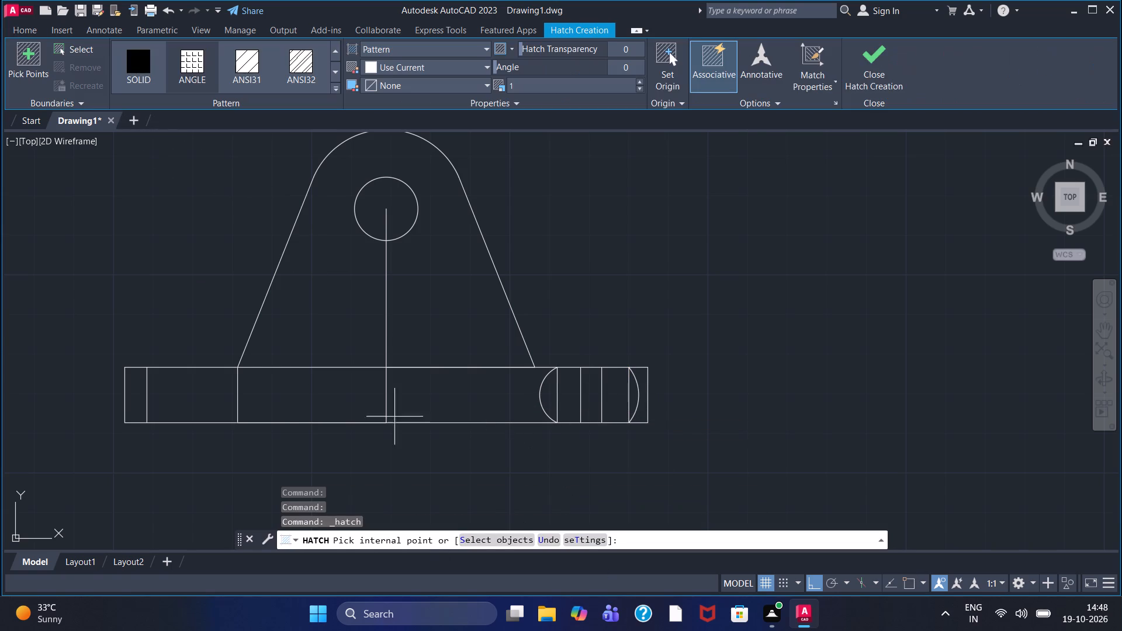
click(251, 78)
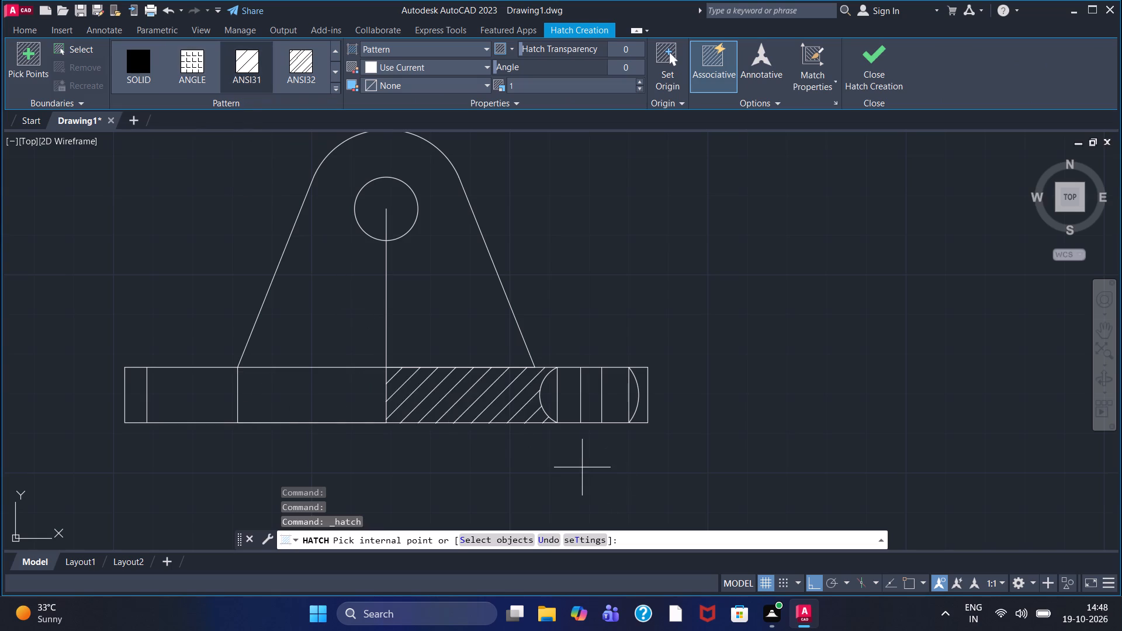
click(552, 401)
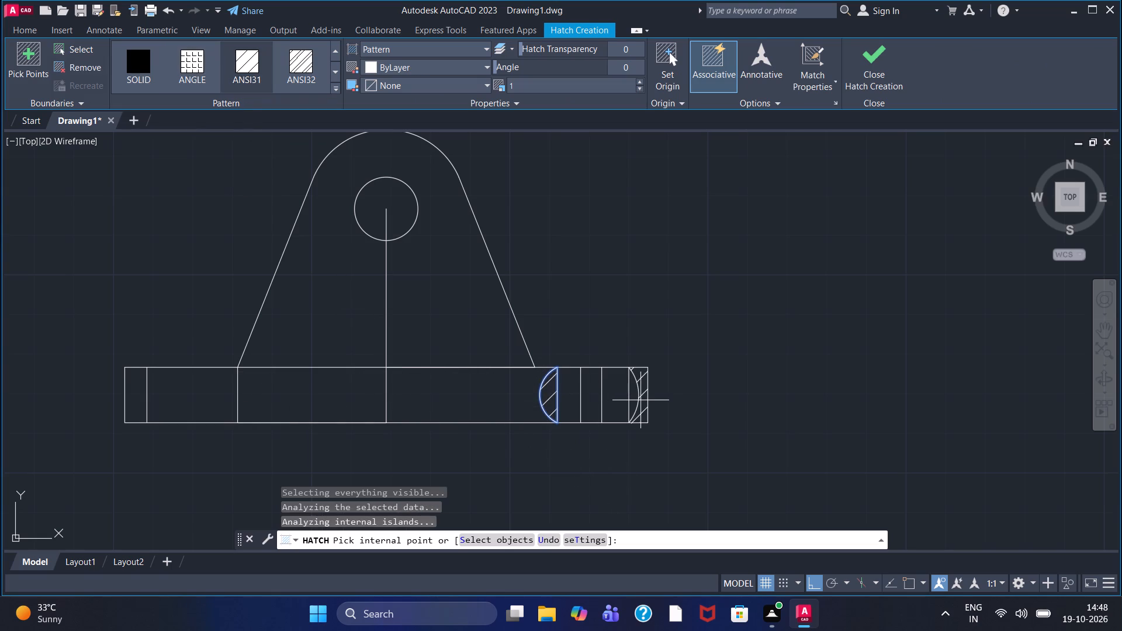
click(638, 397)
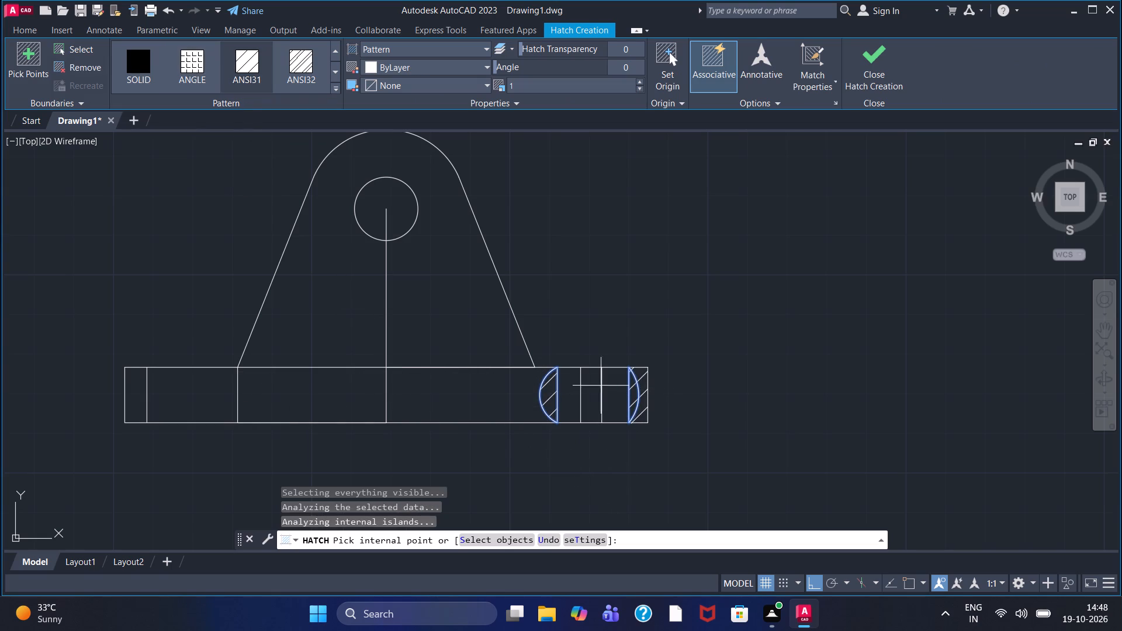
click(638, 89)
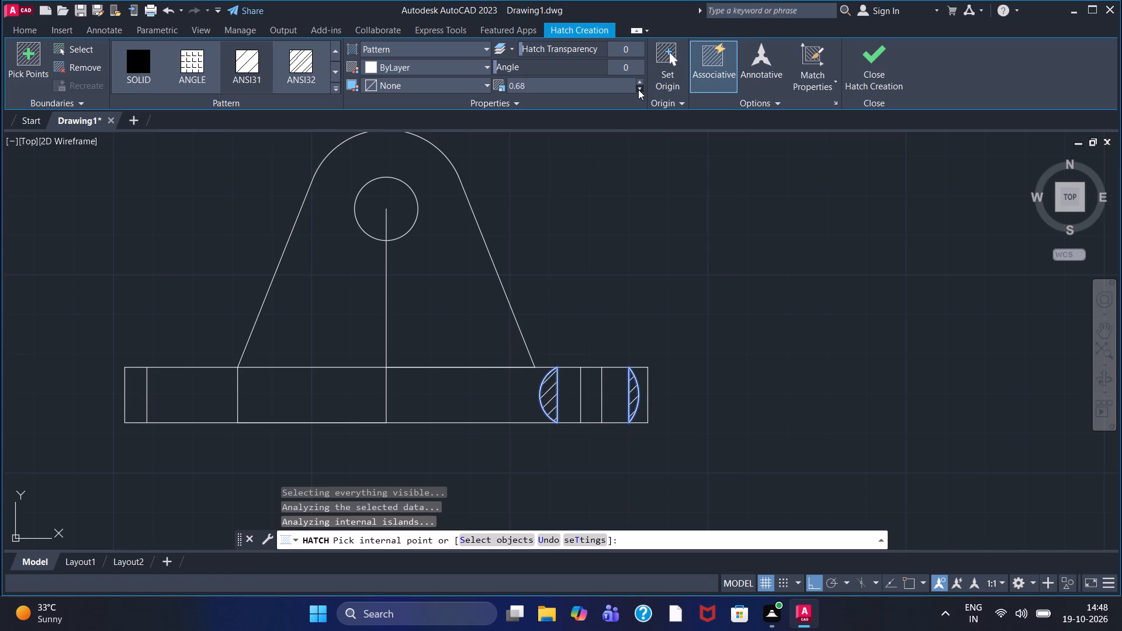
click(855, 70)
scroll(604, 297, down, 1)
middle_drag(583, 285, 588, 330)
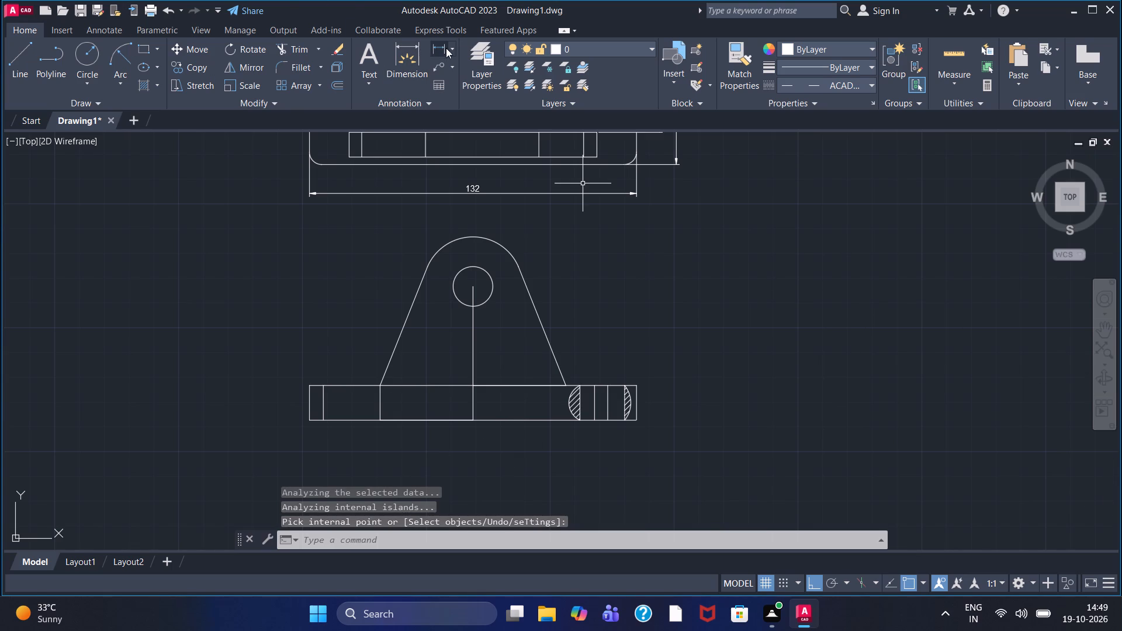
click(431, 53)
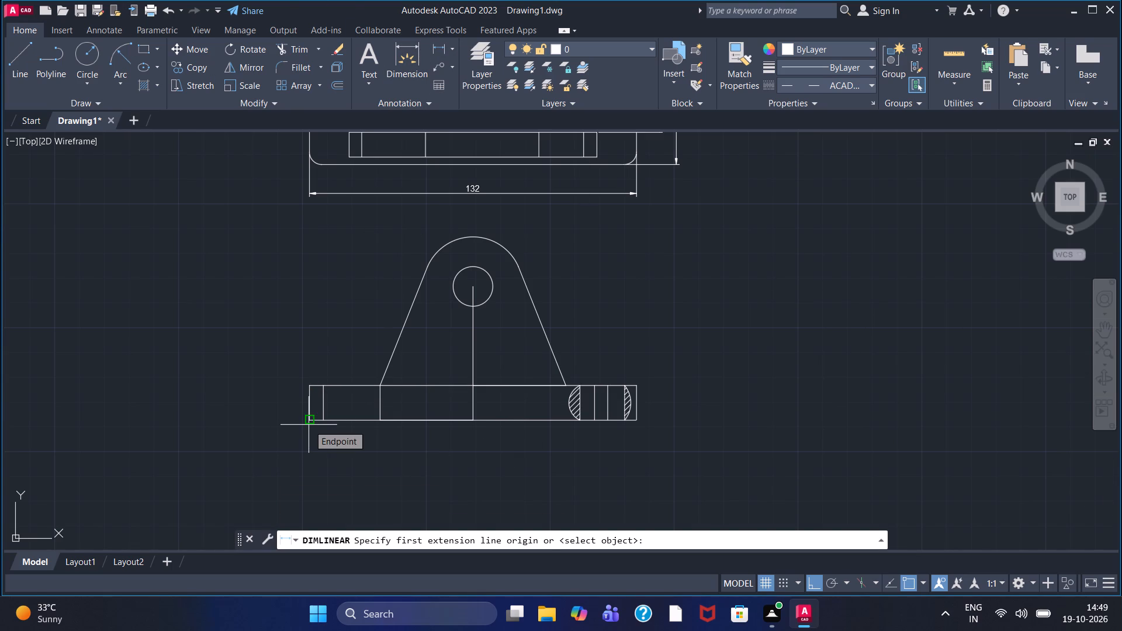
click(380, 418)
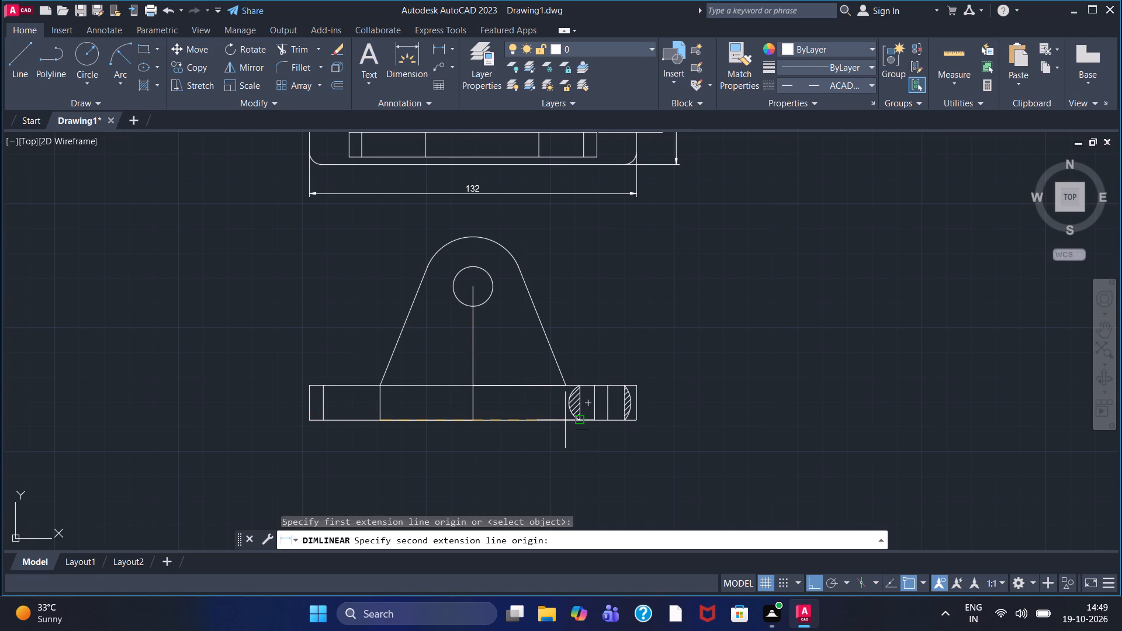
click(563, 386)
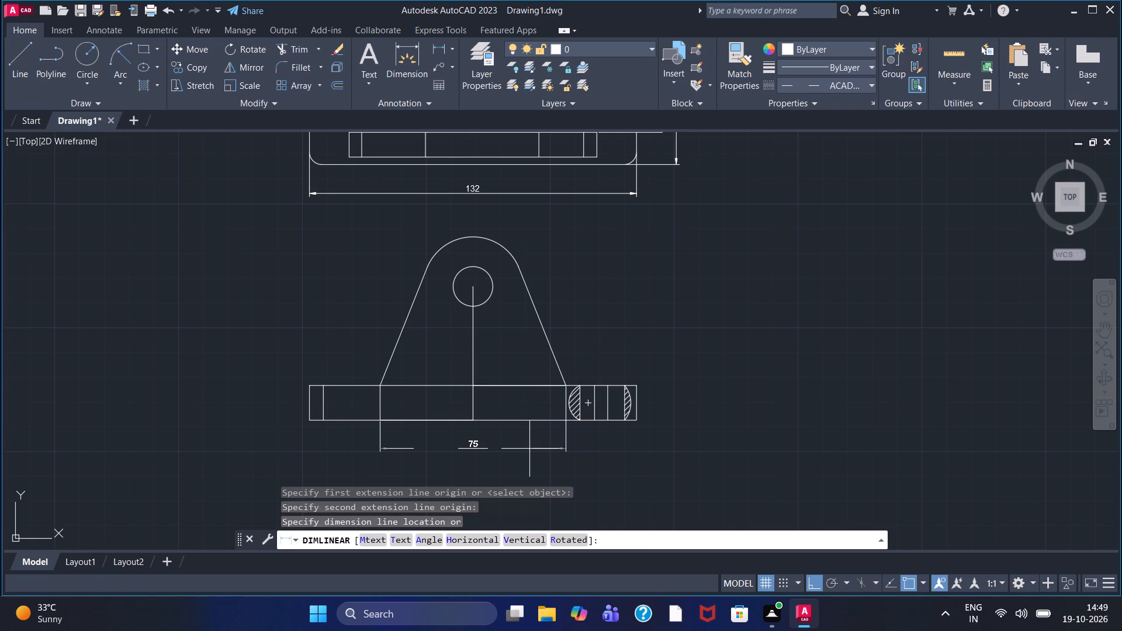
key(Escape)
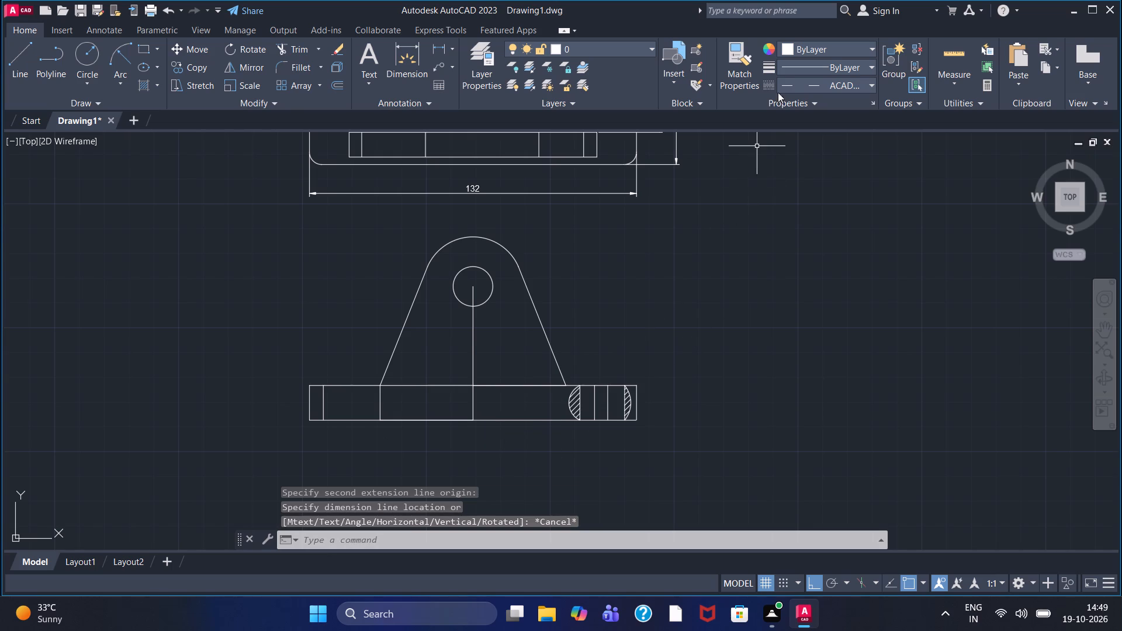
Set the current linetype to Continuous and place a linear dimension of the width between the upright's two feet below the base.
click(799, 81)
click(794, 170)
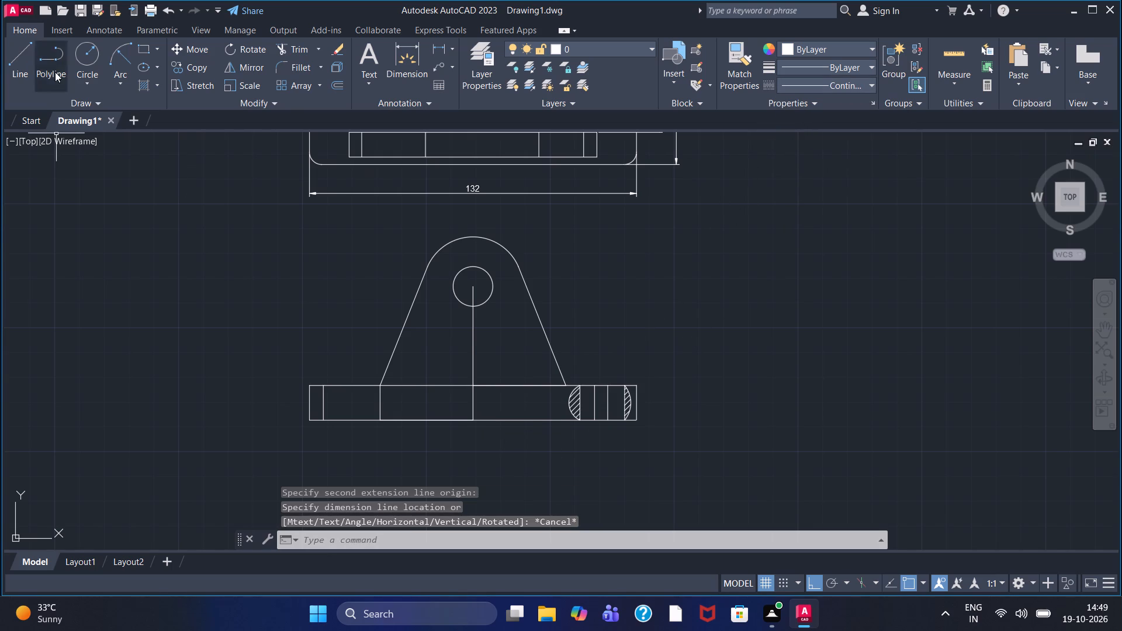
click(438, 51)
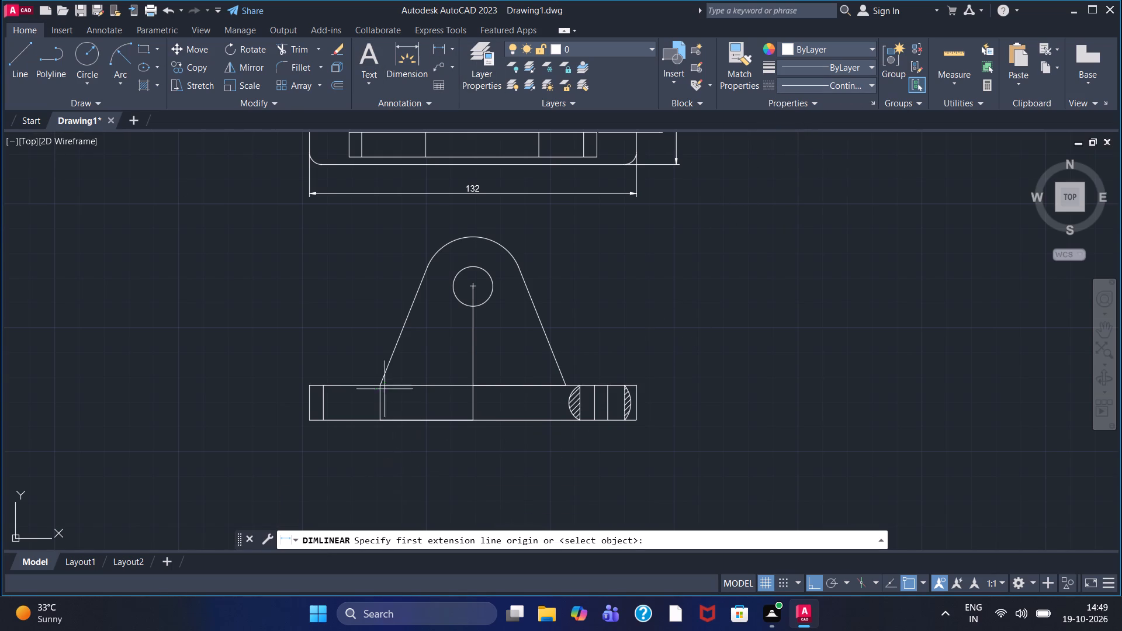
click(382, 389)
click(570, 387)
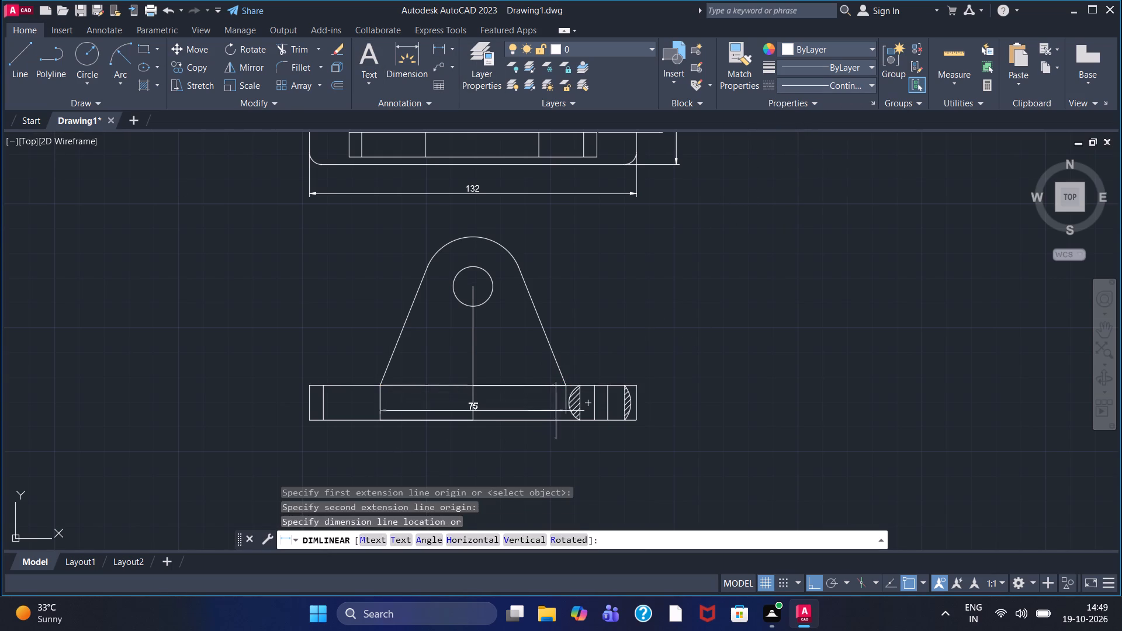
click(504, 467)
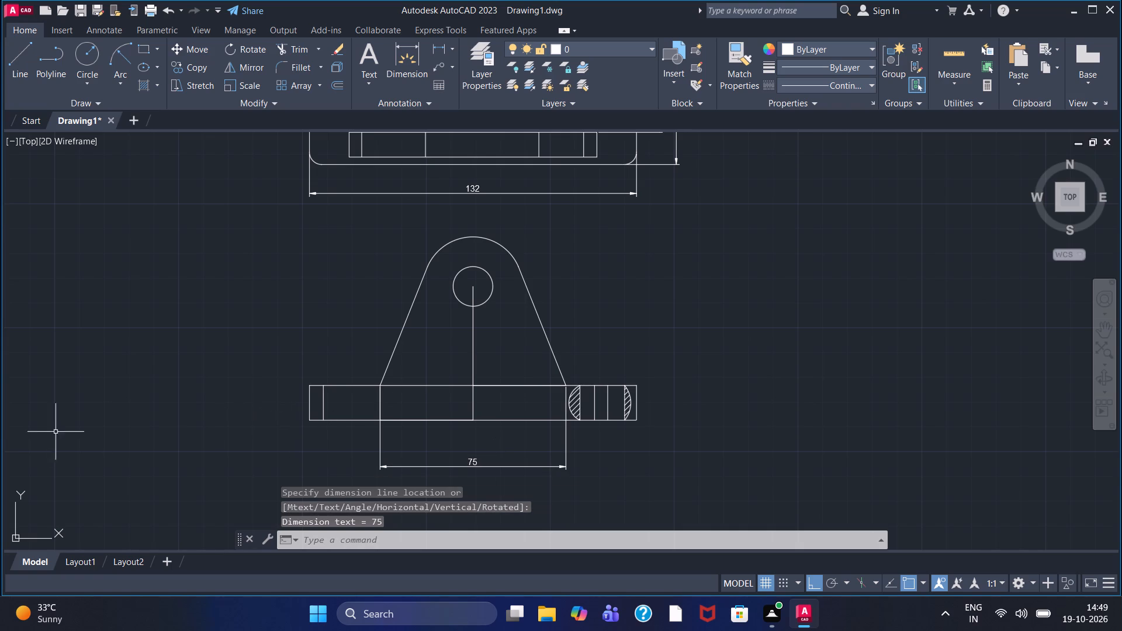
Fillet the corner between the upright's left sloping side and the base's top edge with radius 5.
click(290, 74)
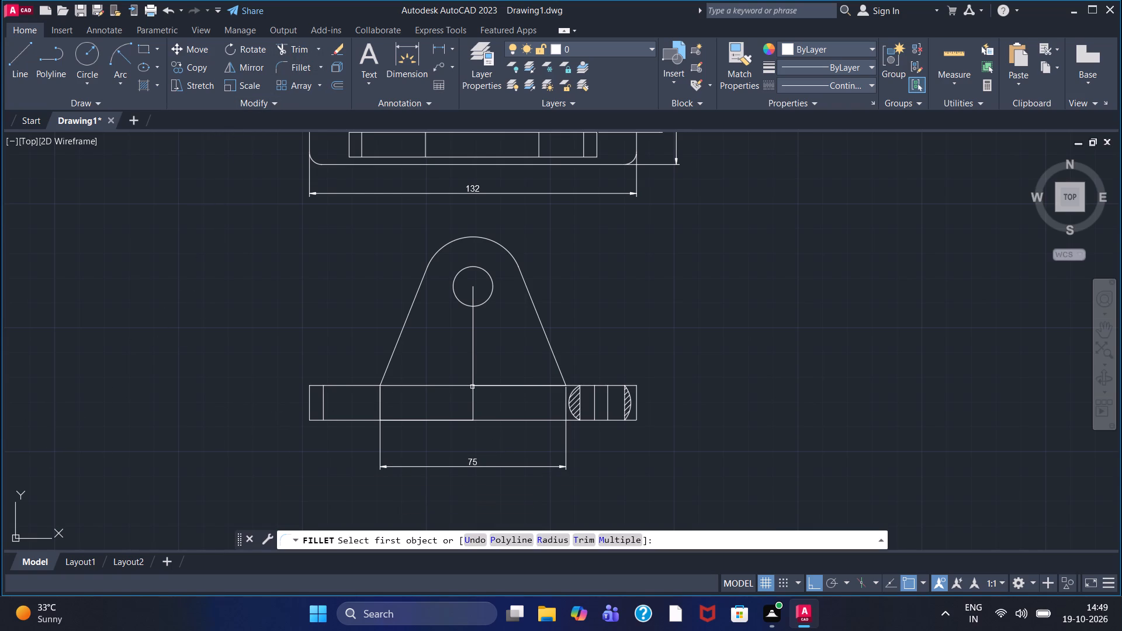
click(552, 539)
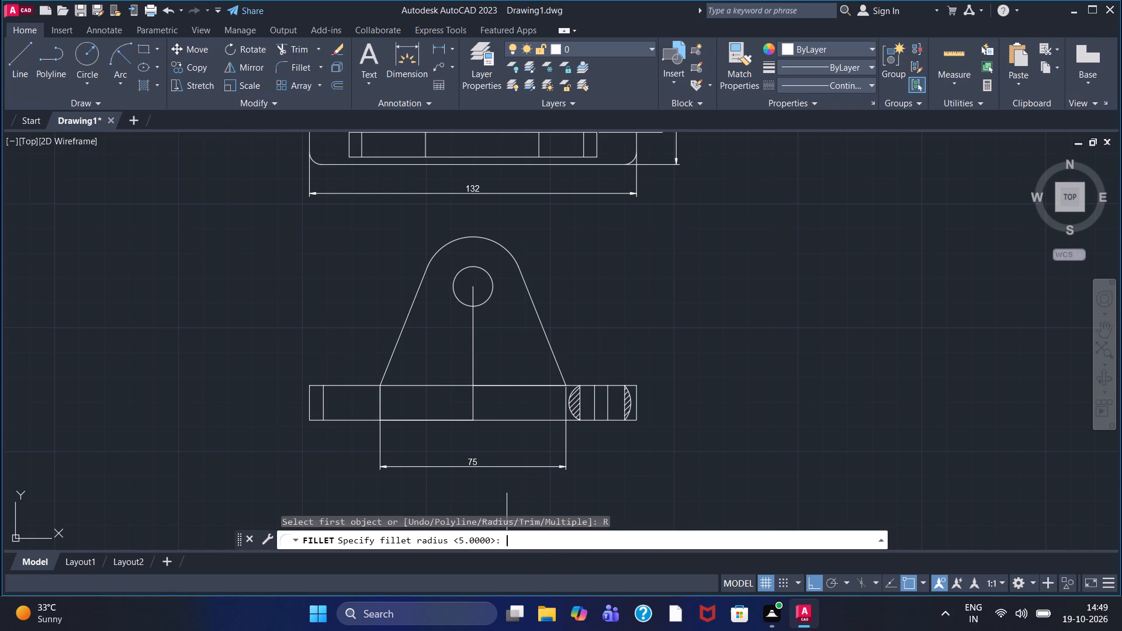
key(5)
key(Return)
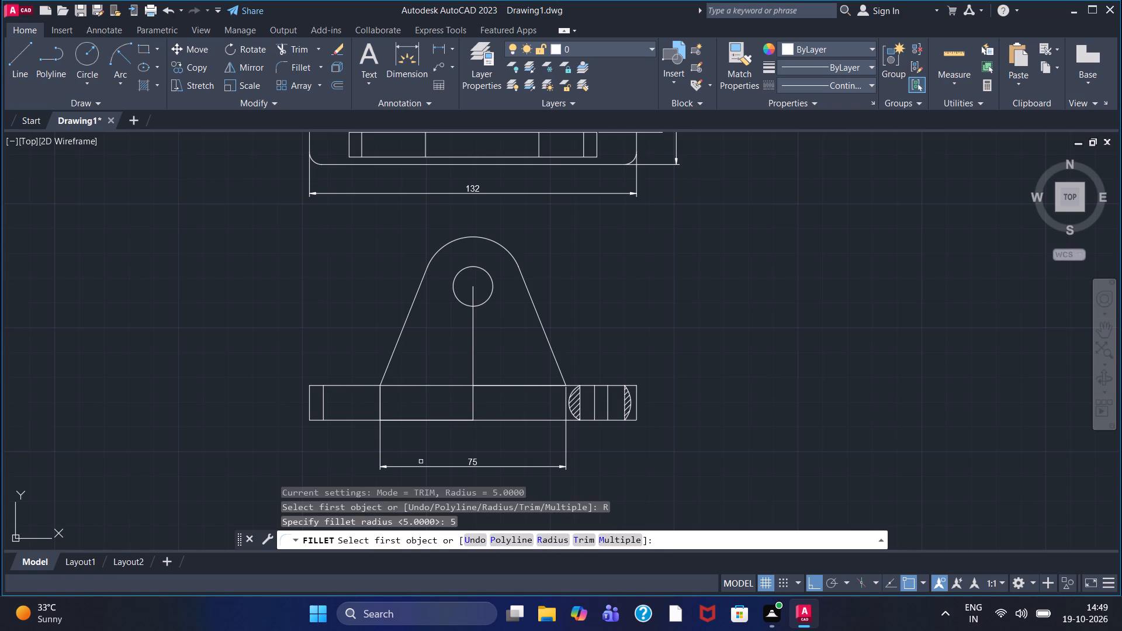
scroll(345, 372, up, 3)
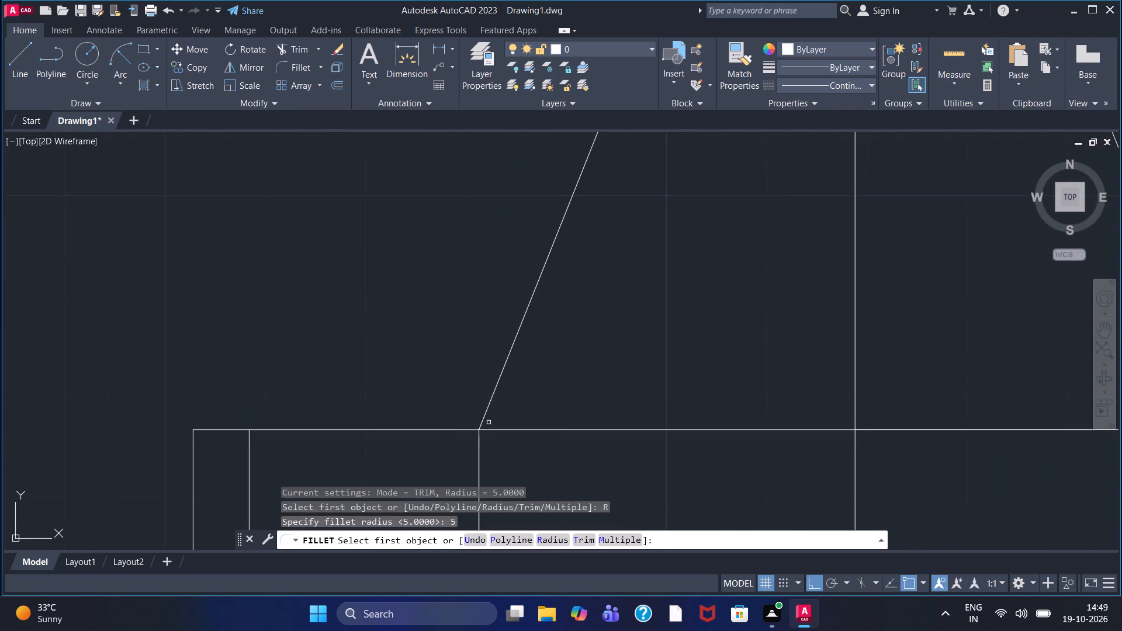
click(465, 429)
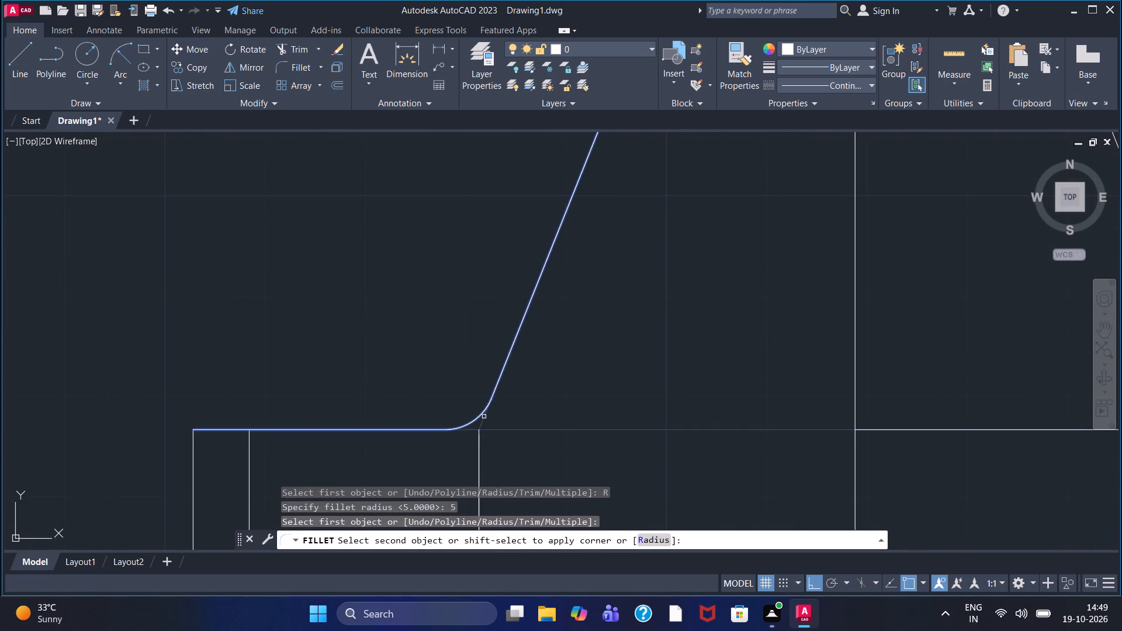
click(484, 417)
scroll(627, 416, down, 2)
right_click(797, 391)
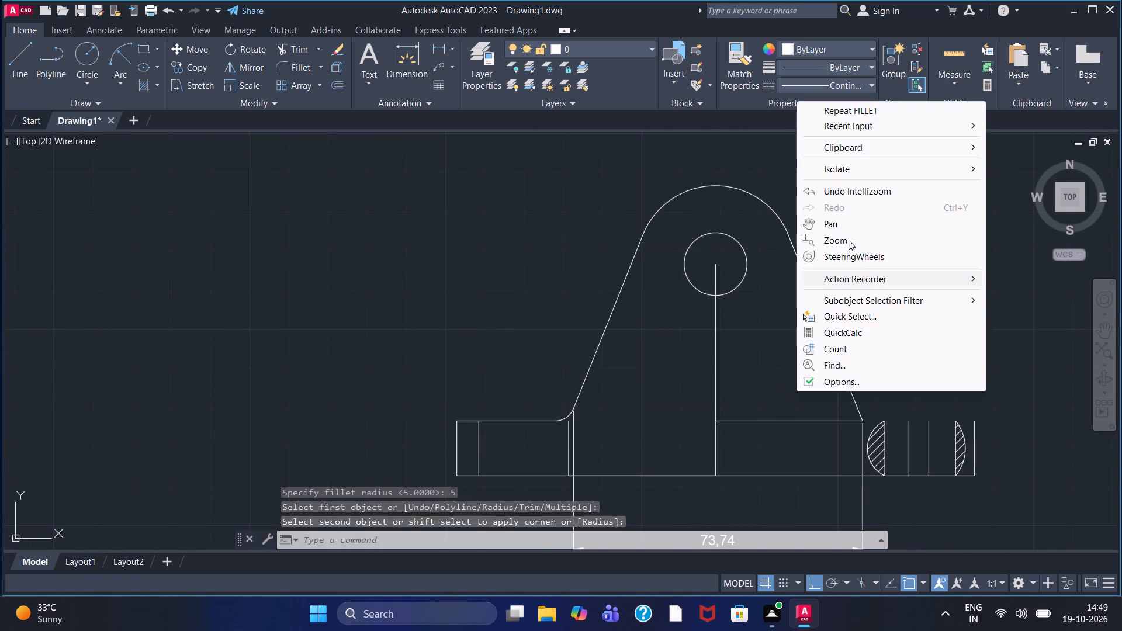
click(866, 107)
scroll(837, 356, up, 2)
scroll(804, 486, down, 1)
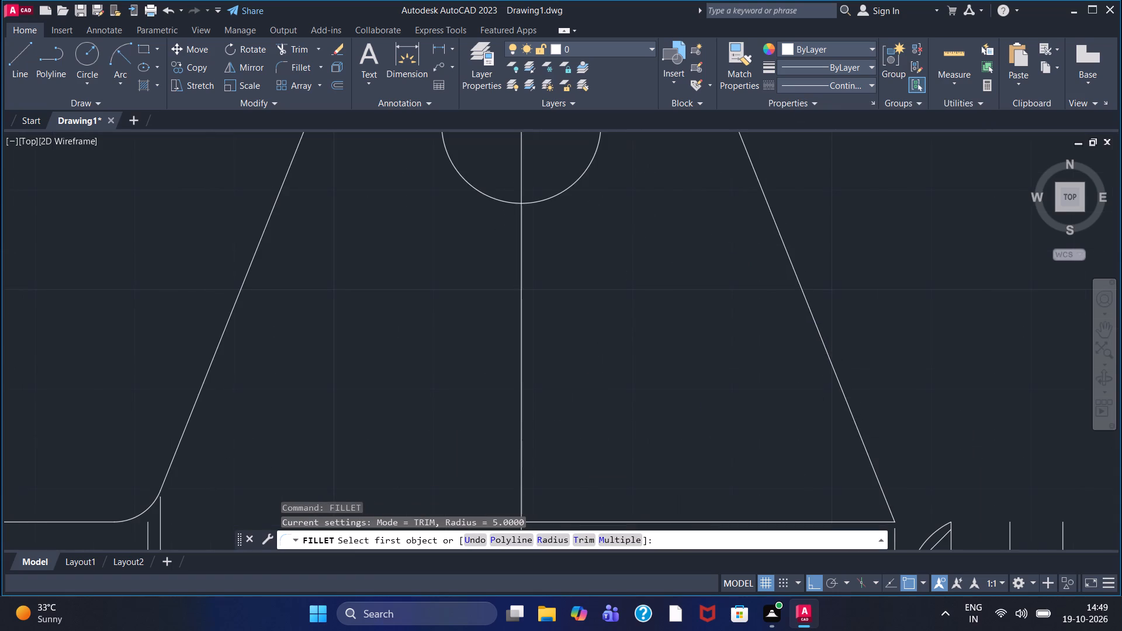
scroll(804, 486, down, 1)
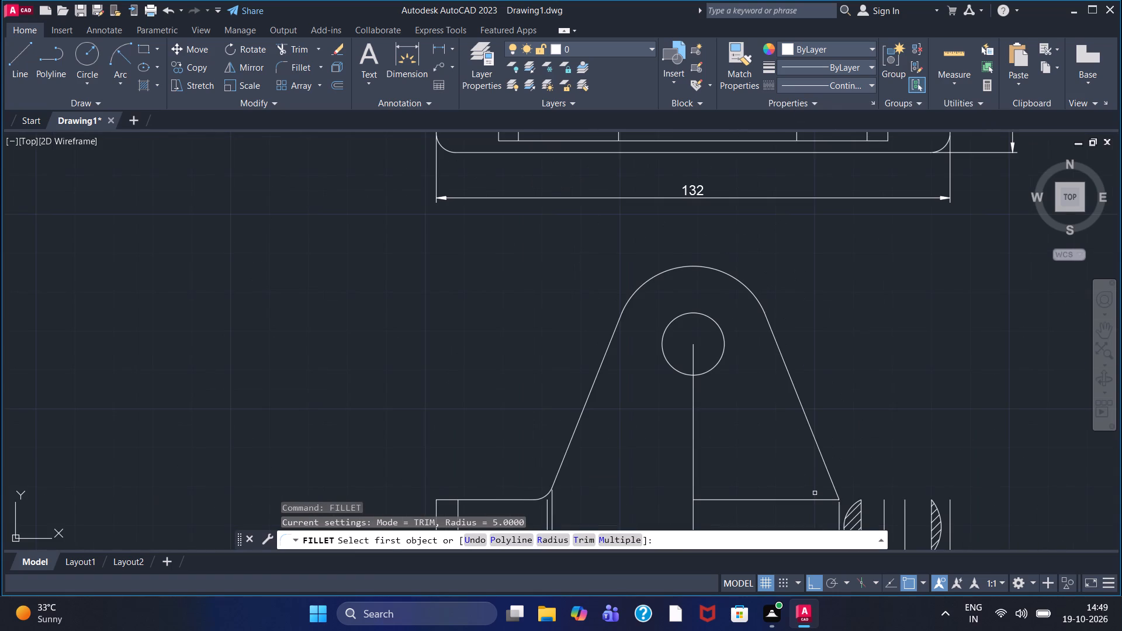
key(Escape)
Draw a line along the base's top from the upright's right foot to the base's upper right corner.
click(17, 75)
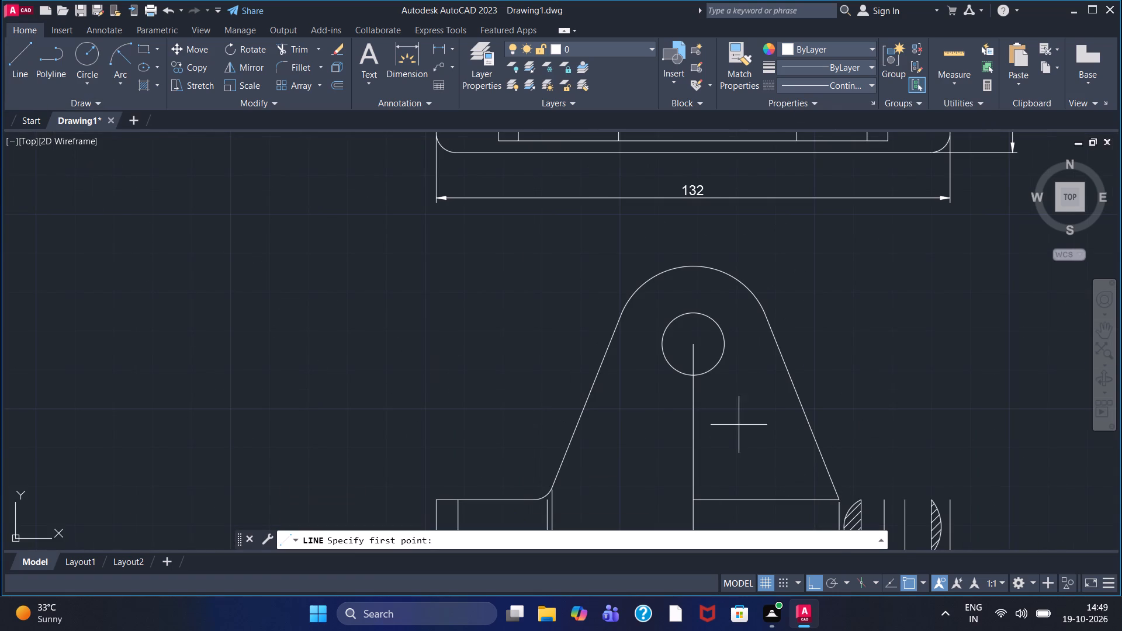
click(841, 495)
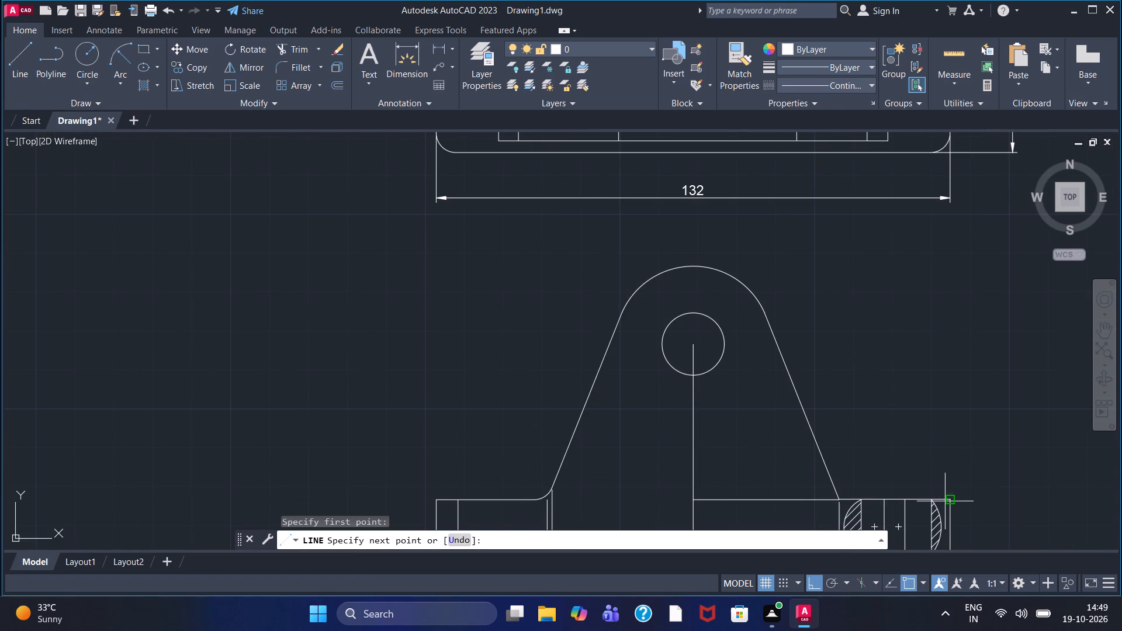
click(948, 501)
key(Escape)
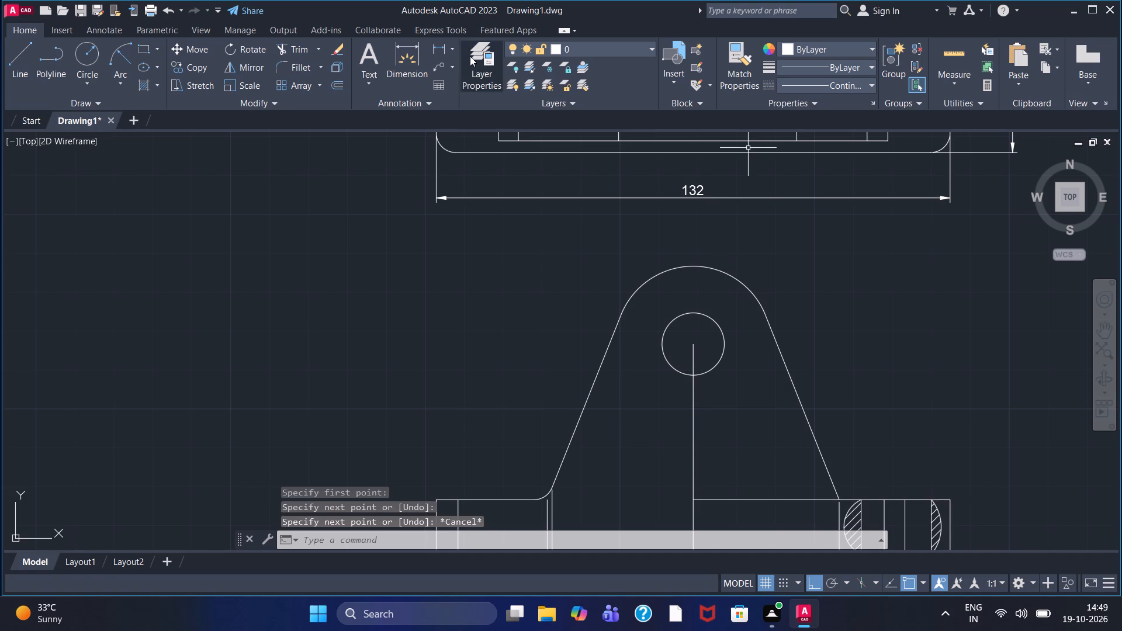
Fillet the corner between the upright's right sloping side and the base's top edge with radius 5.
click(307, 62)
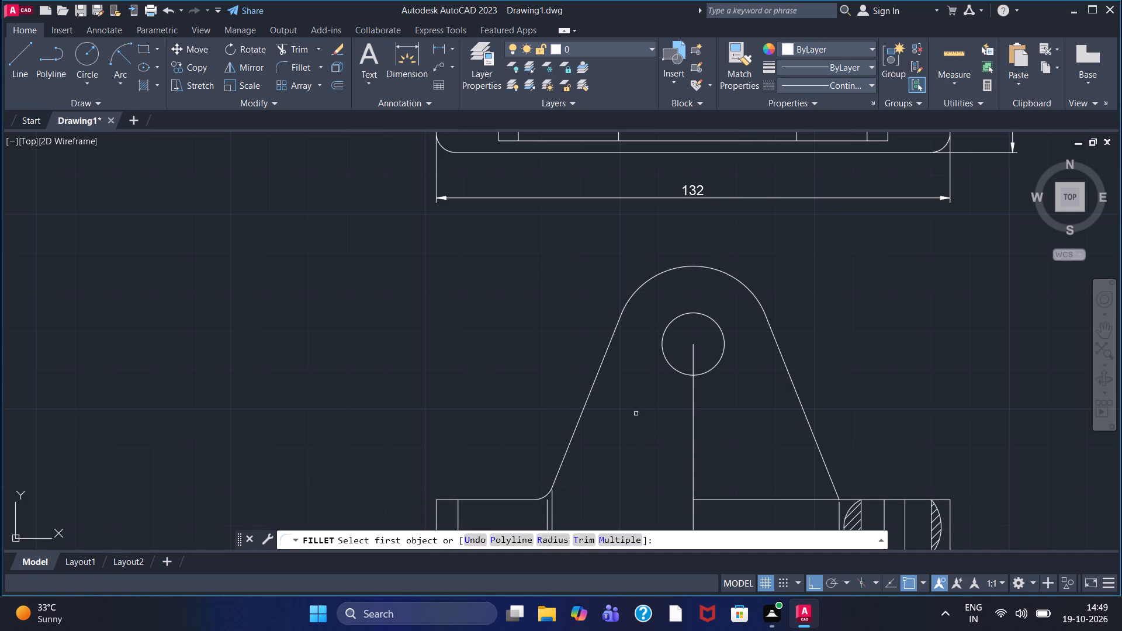
middle_drag(630, 428, 483, 363)
scroll(630, 428, down, 1)
click(566, 545)
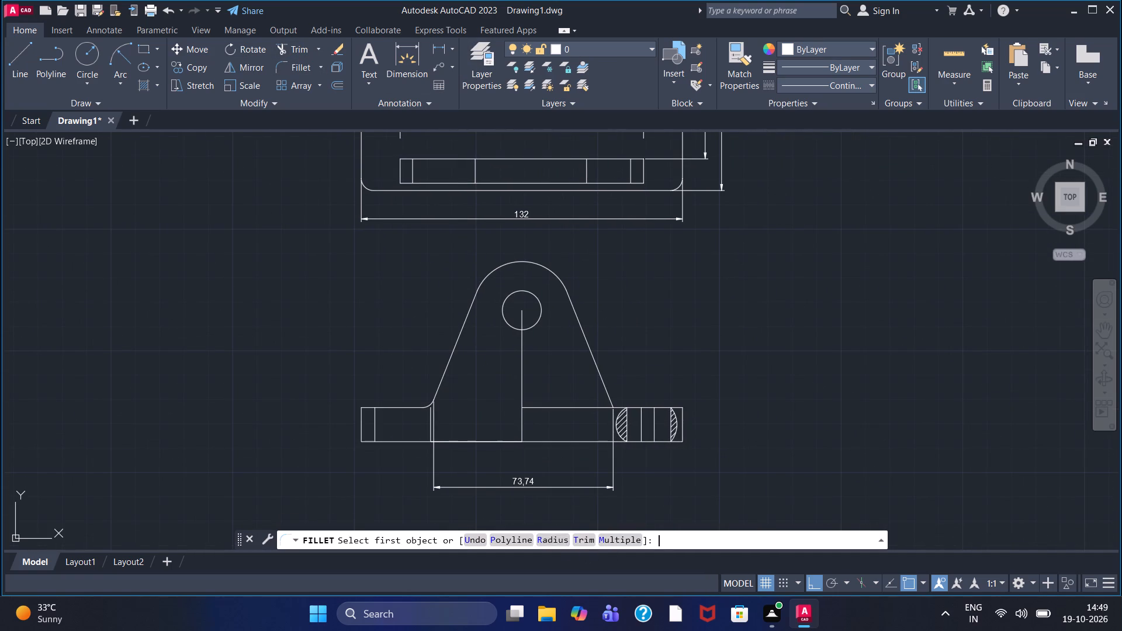
key(5)
key(Return)
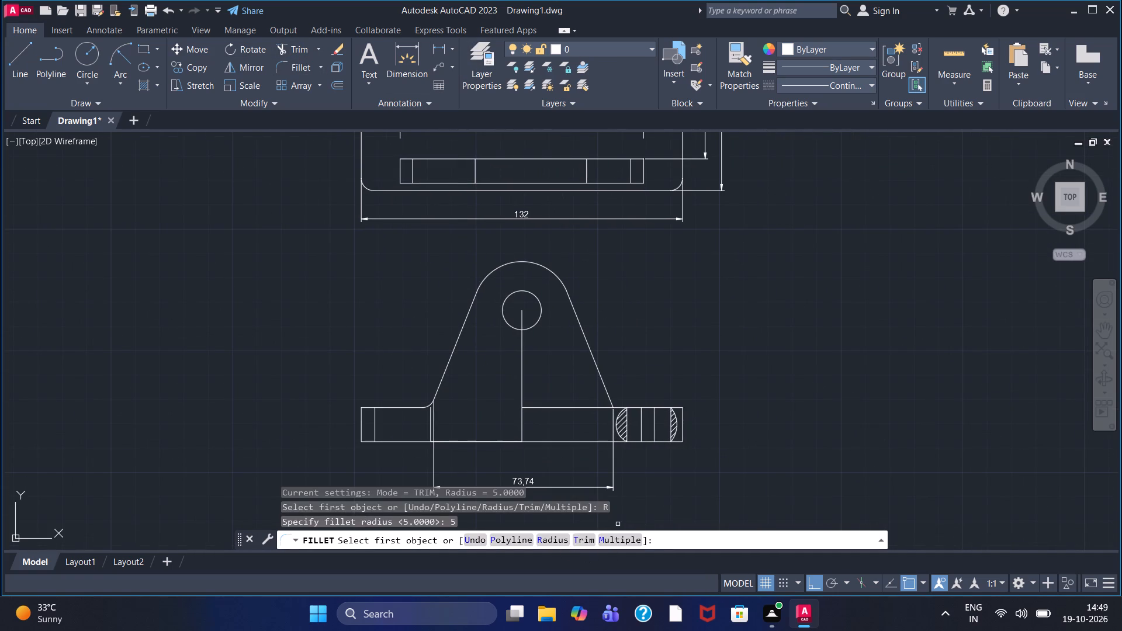
click(609, 399)
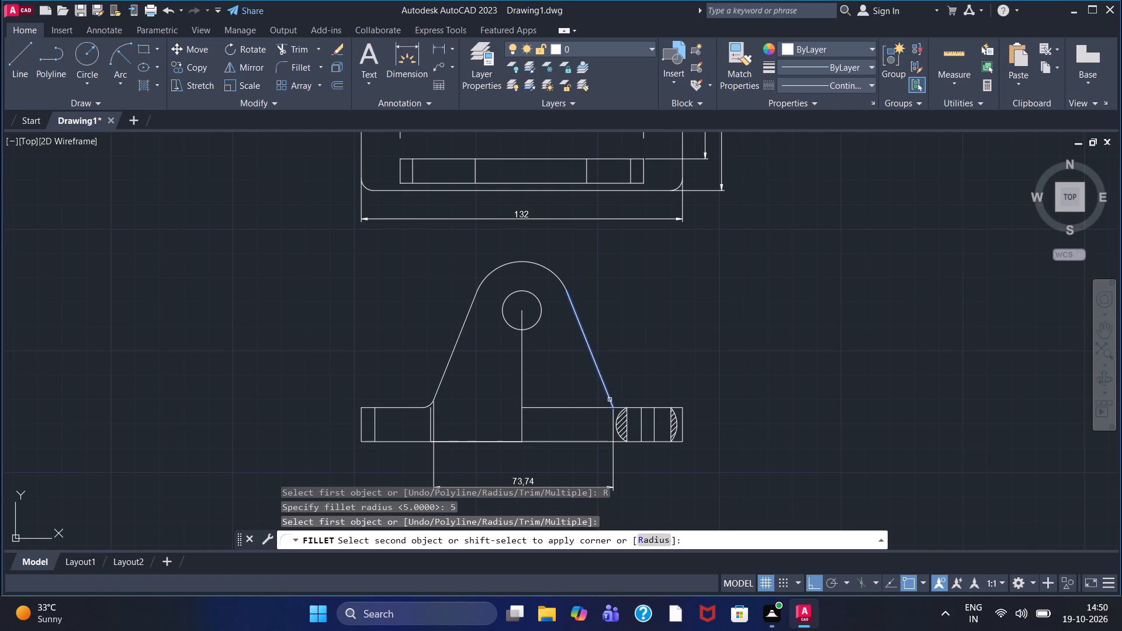
scroll(619, 402, up, 3)
click(609, 428)
Draw a horizontal line along the base's top from the left fillet's lower end to the upright's original right foot point.
scroll(607, 428, down, 1)
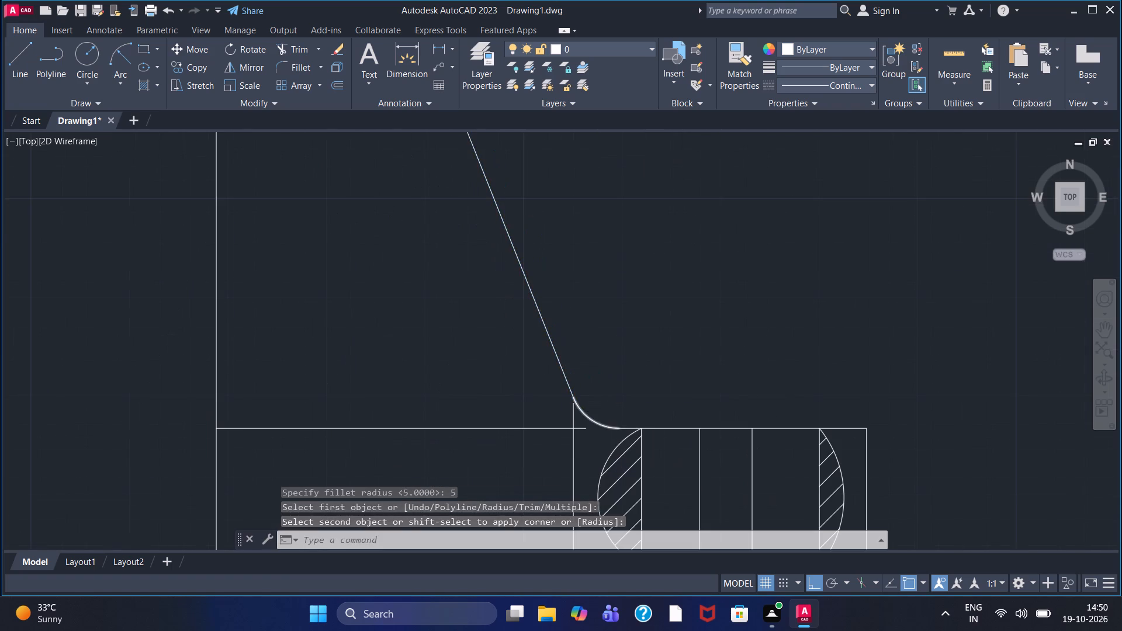
scroll(607, 428, down, 2)
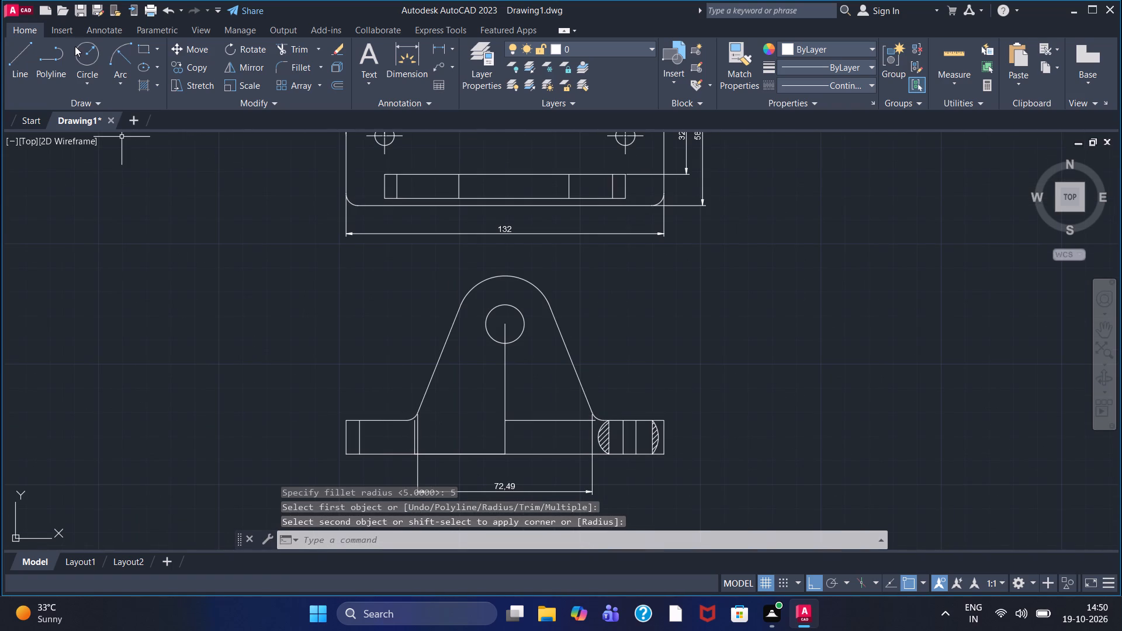
click(6, 53)
click(408, 419)
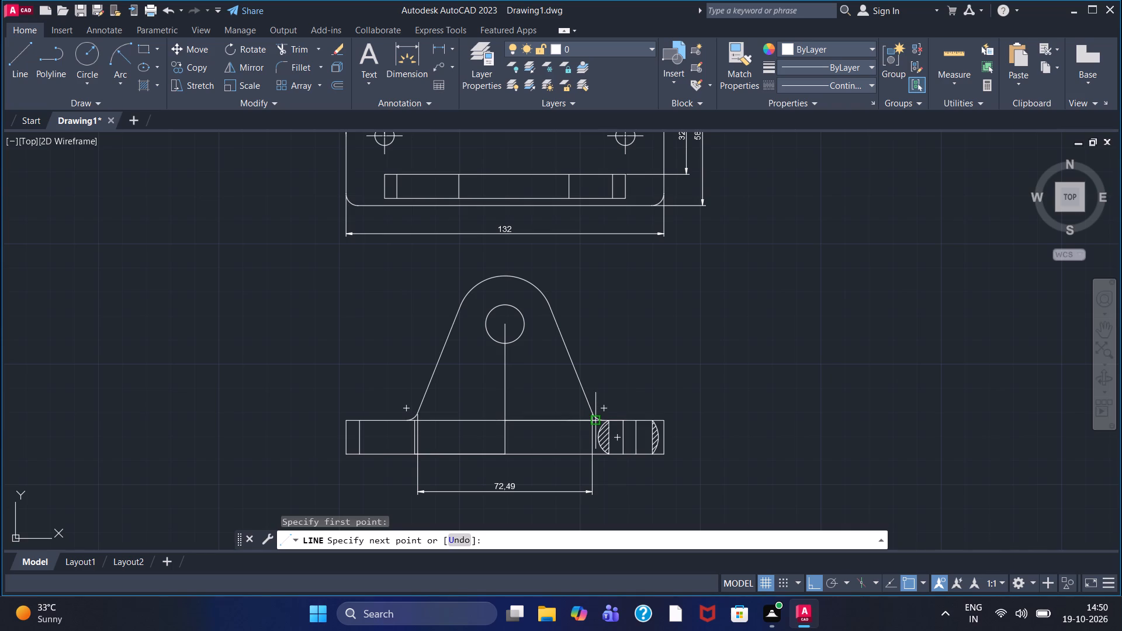
click(596, 421)
right_click(602, 362)
click(620, 369)
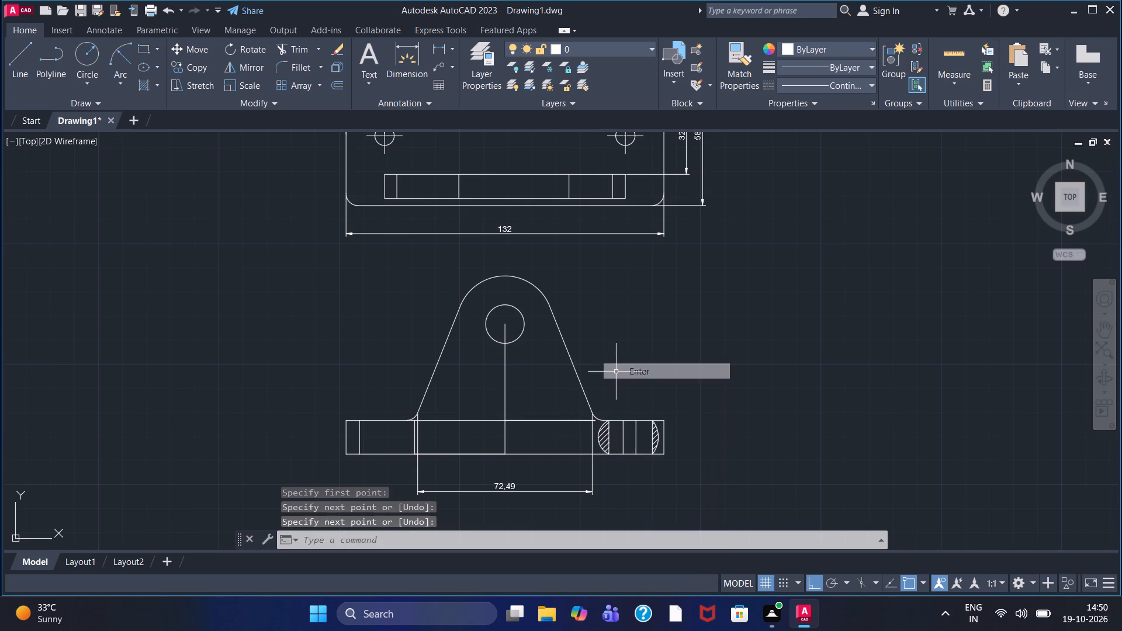
Draw a line extending the base's top edge from the upright's original right foot point to the top of the nearest hatched area.
scroll(554, 413, up, 3)
scroll(659, 436, up, 2)
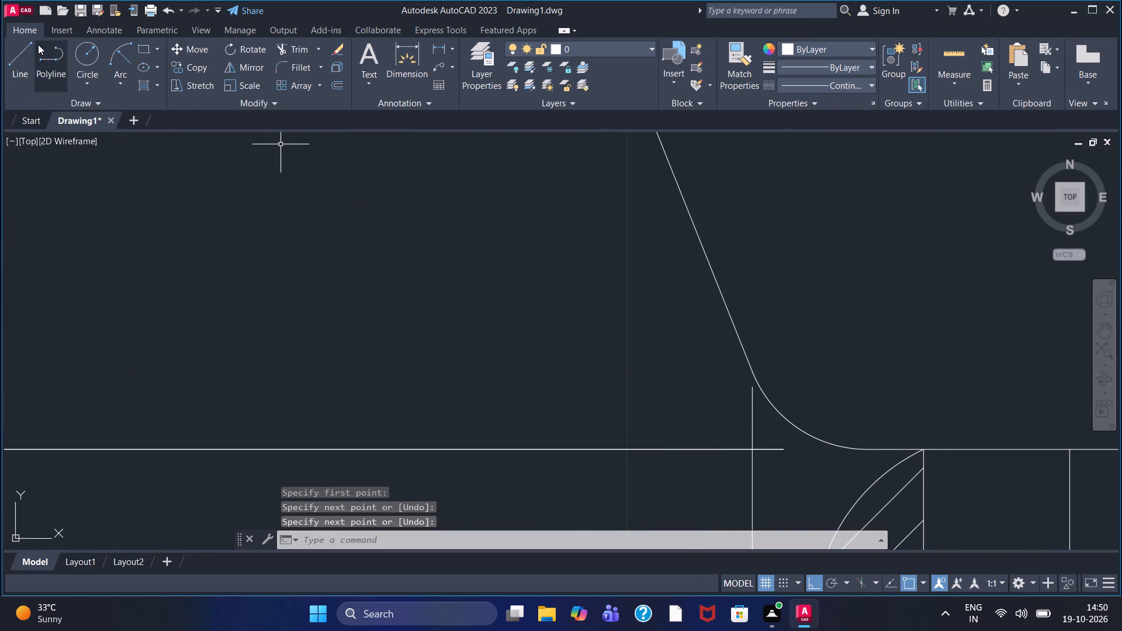
click(29, 50)
click(772, 450)
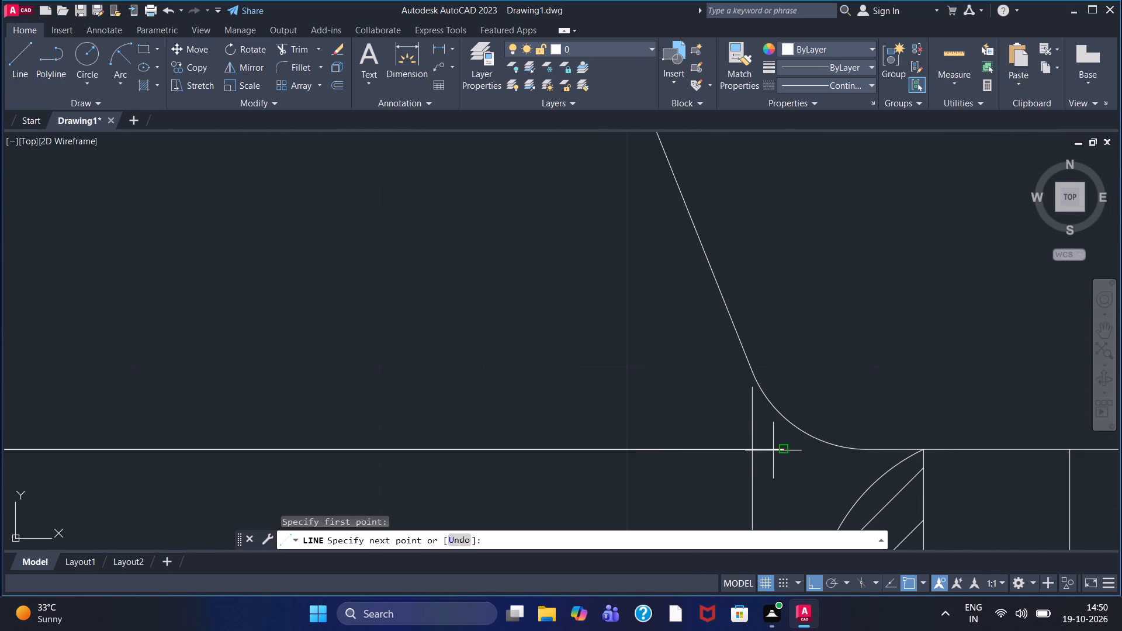
click(916, 452)
right_click(916, 452)
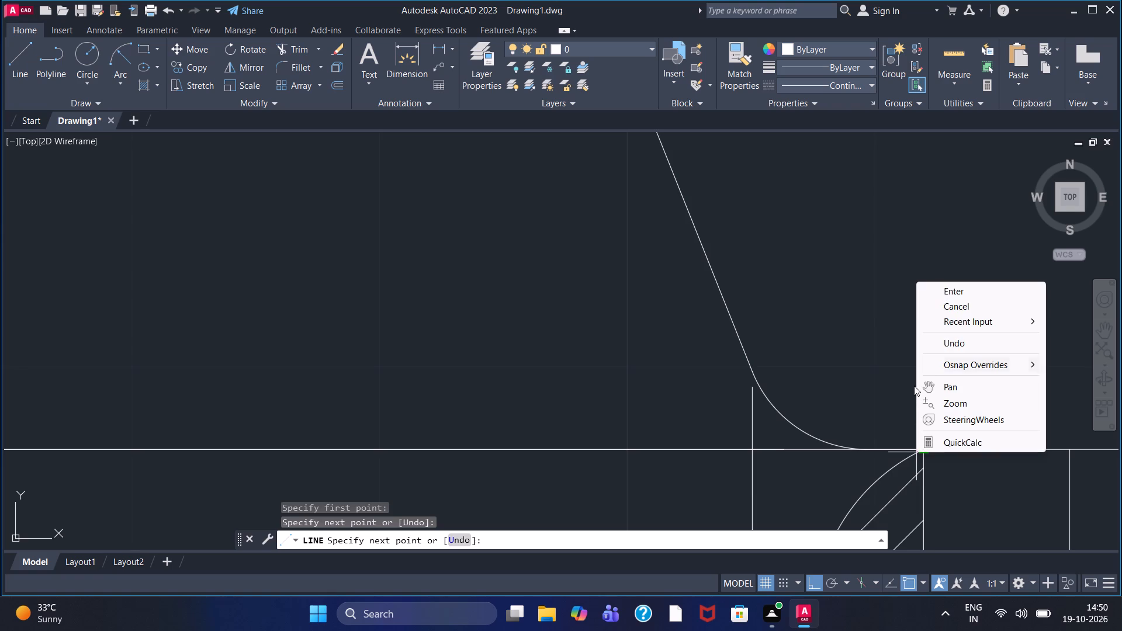
click(953, 289)
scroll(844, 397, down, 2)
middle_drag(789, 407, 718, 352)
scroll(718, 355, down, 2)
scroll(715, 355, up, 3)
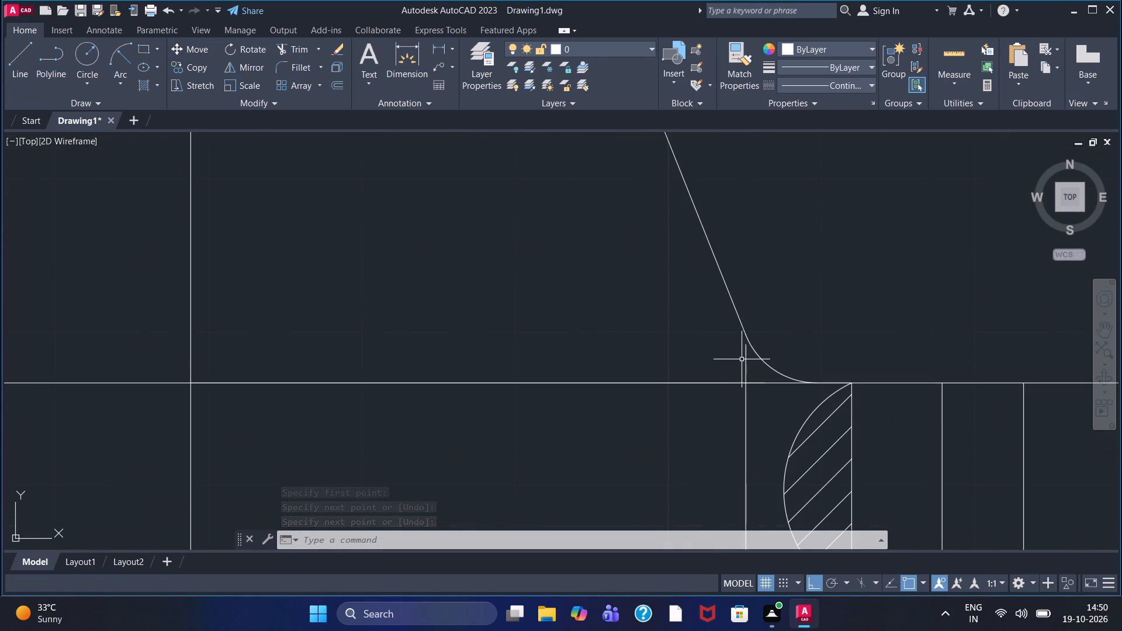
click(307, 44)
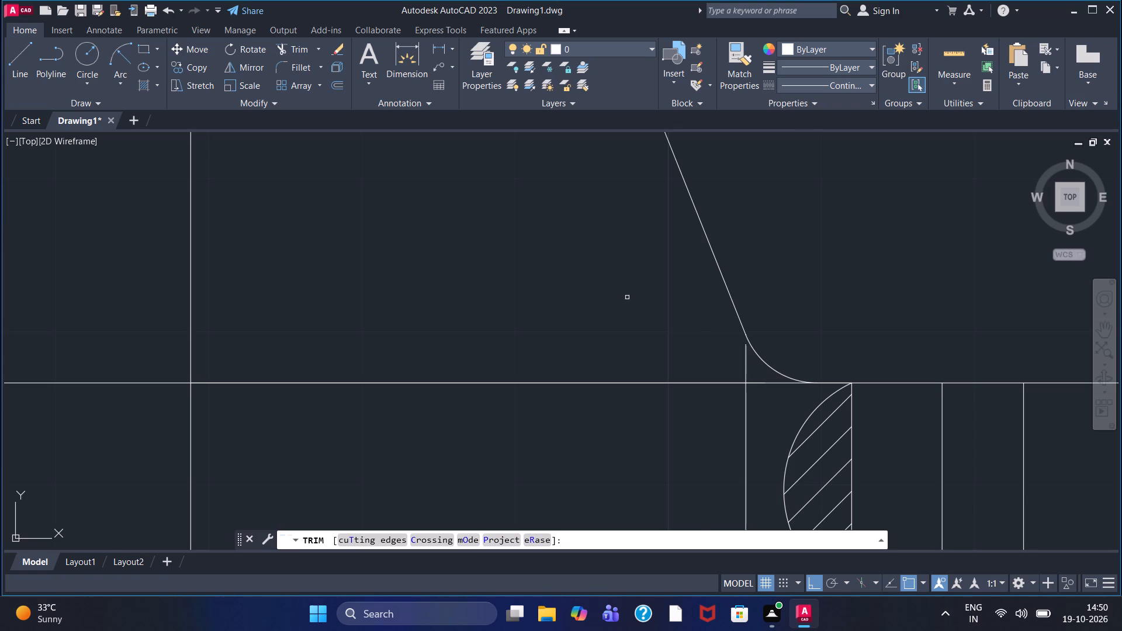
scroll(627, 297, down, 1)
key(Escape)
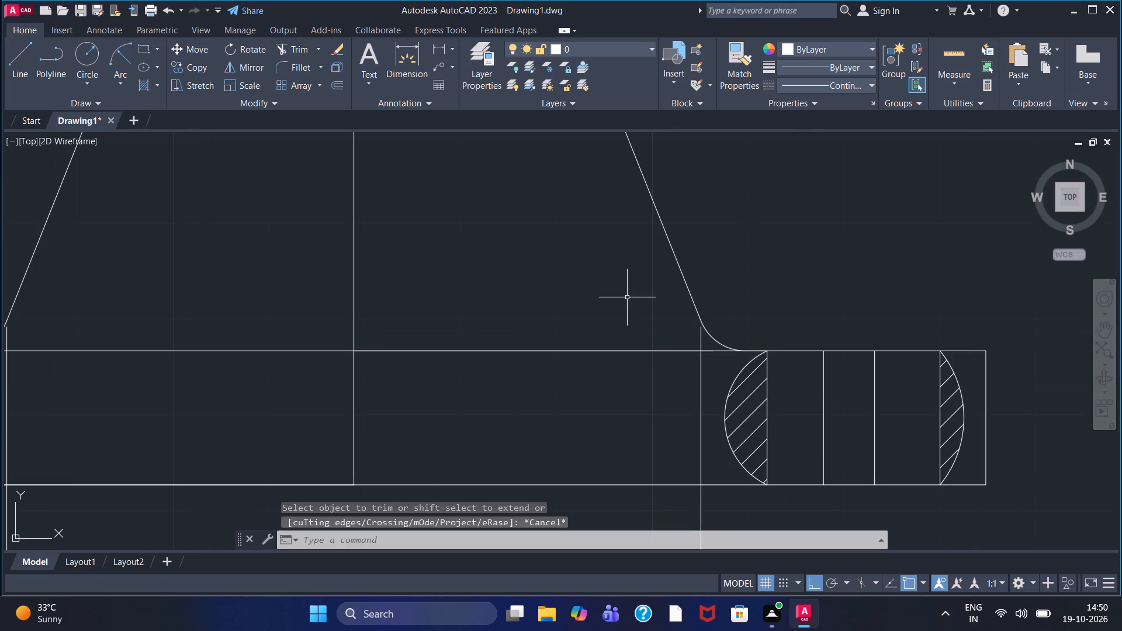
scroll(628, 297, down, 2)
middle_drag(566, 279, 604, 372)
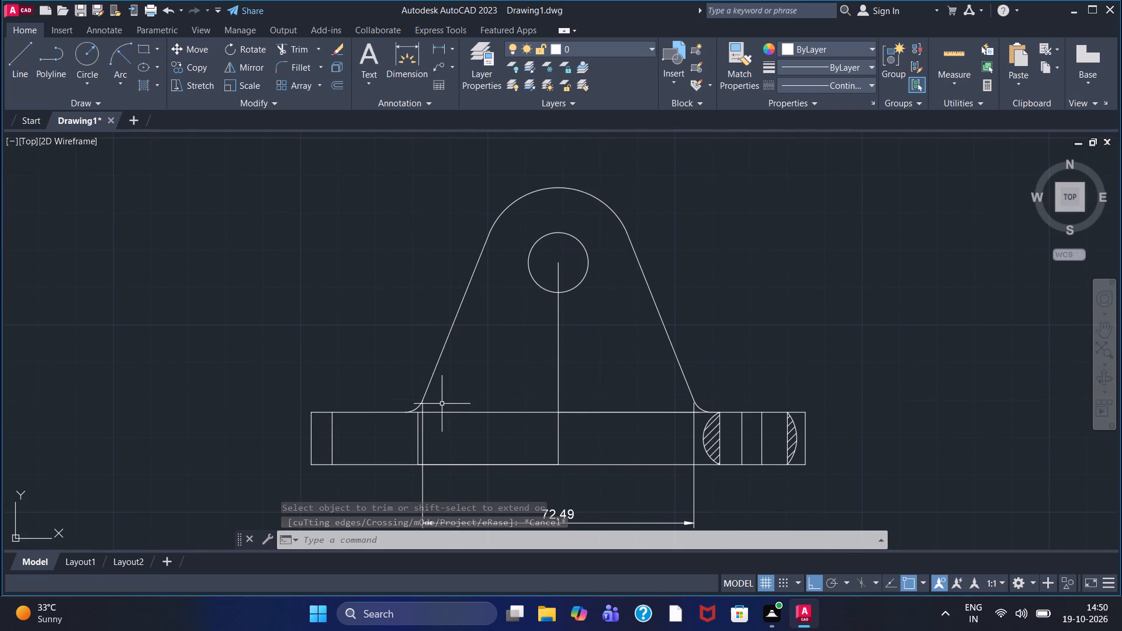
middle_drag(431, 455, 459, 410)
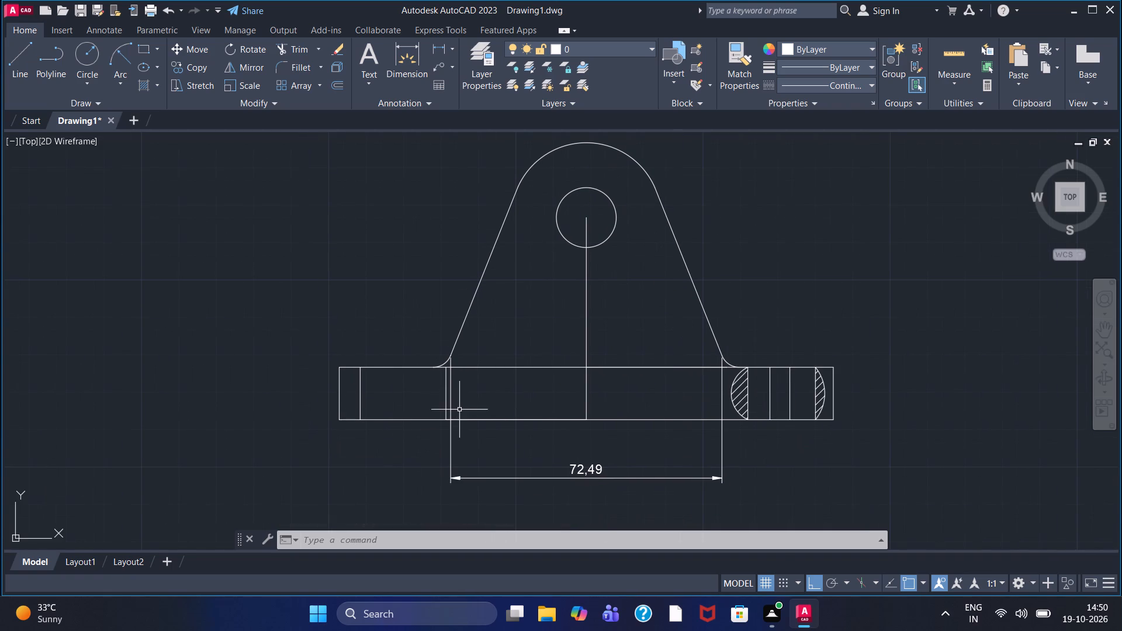
Delete the short vertical line inside the base just left of the upright's left foot.
scroll(453, 398, up, 1)
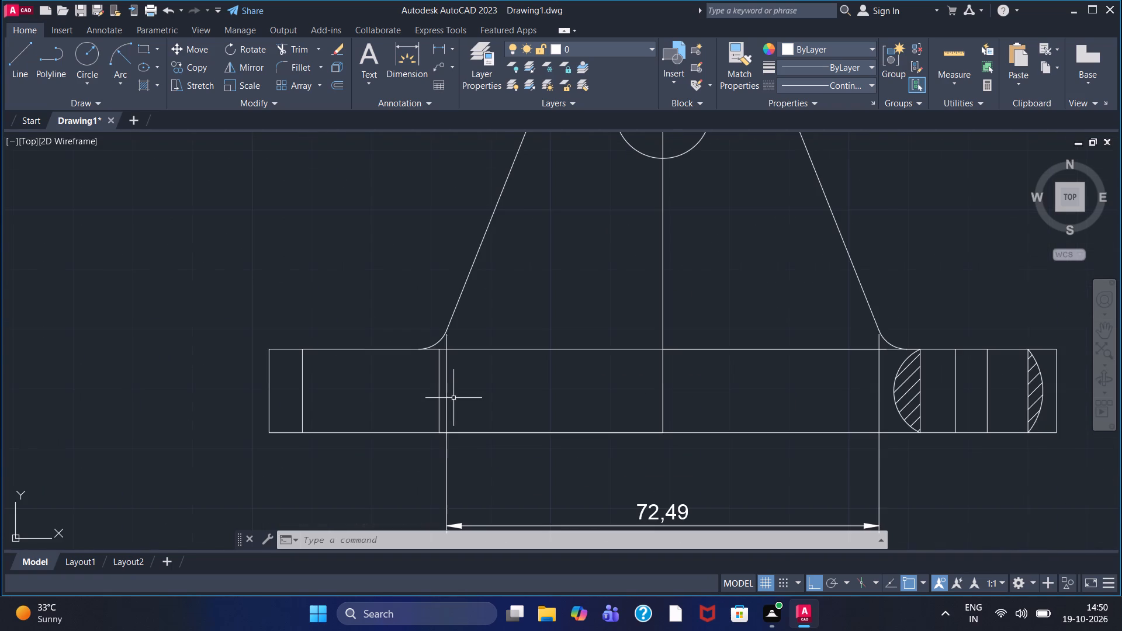
scroll(447, 398, up, 1)
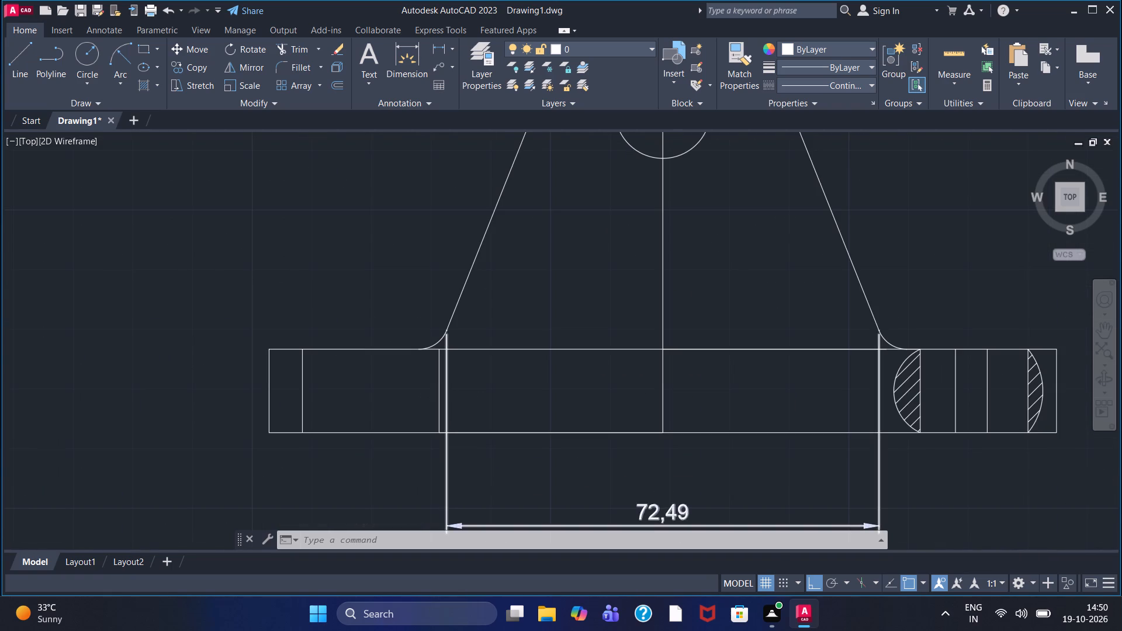
click(432, 389)
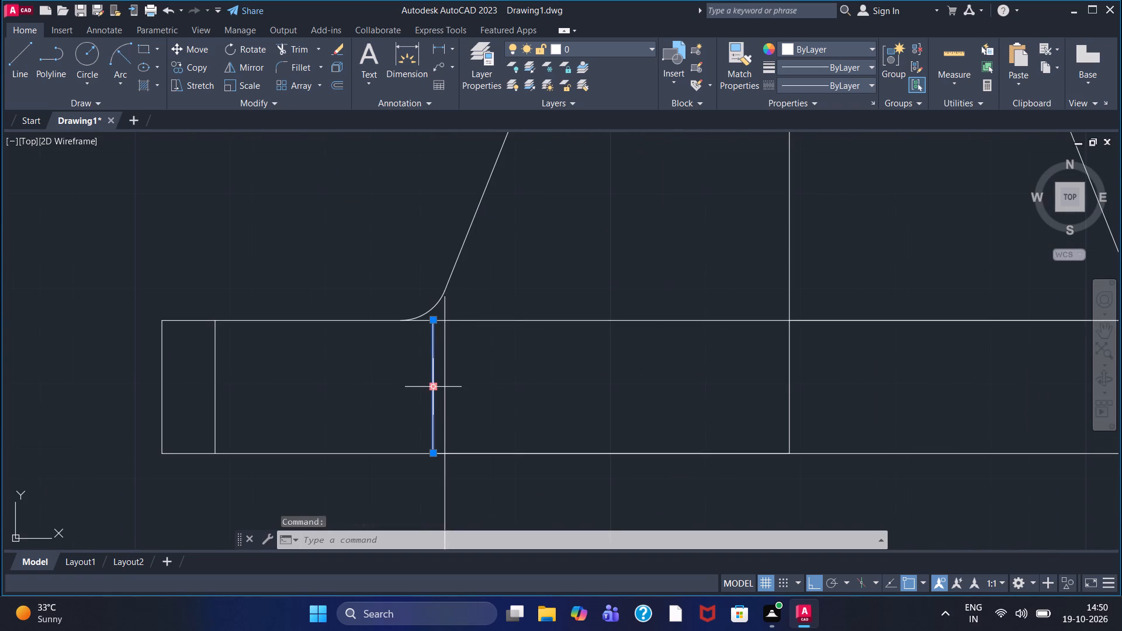
key(Delete)
Add a vertical linear dimension for the base's height, placed just beyond the base's right end.
scroll(432, 389, down, 2)
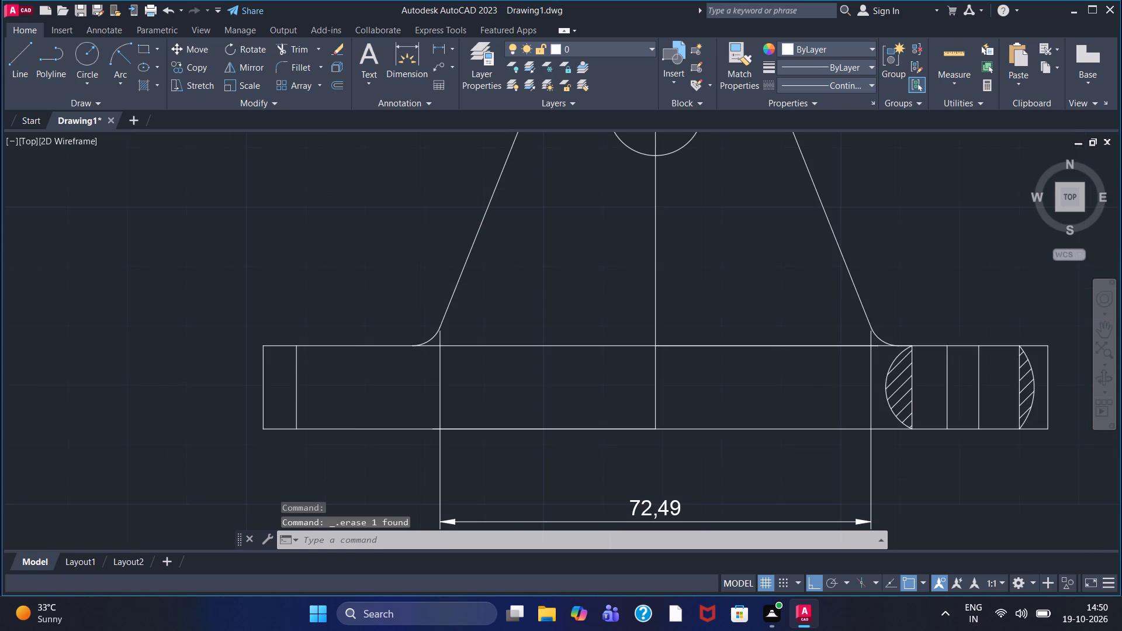
scroll(390, 230, down, 1)
middle_drag(390, 230, 362, 282)
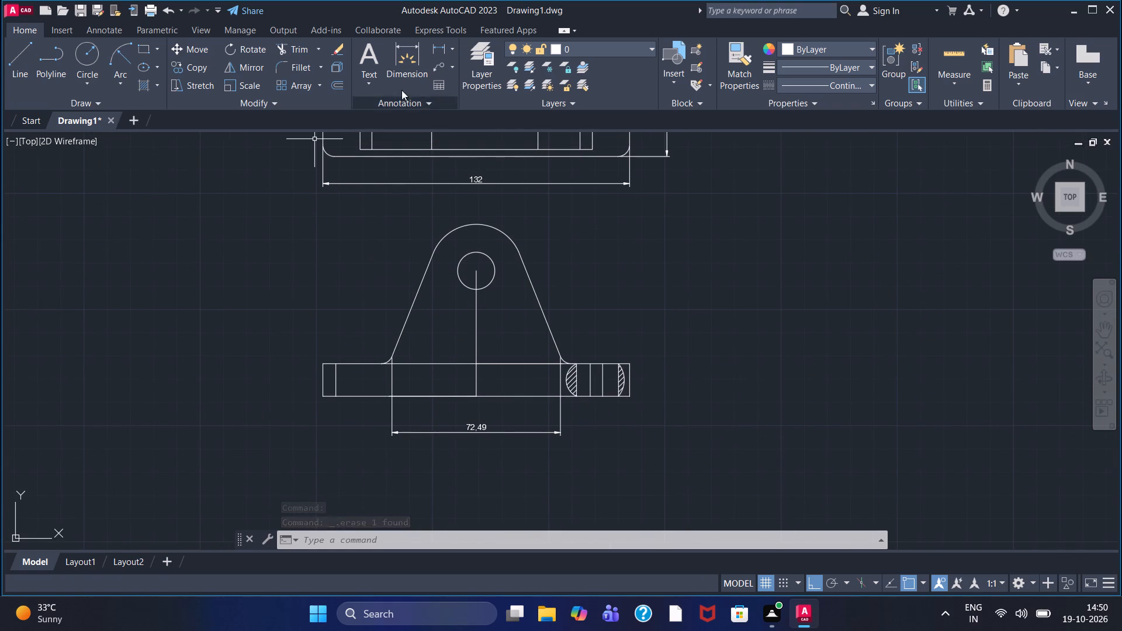
click(438, 46)
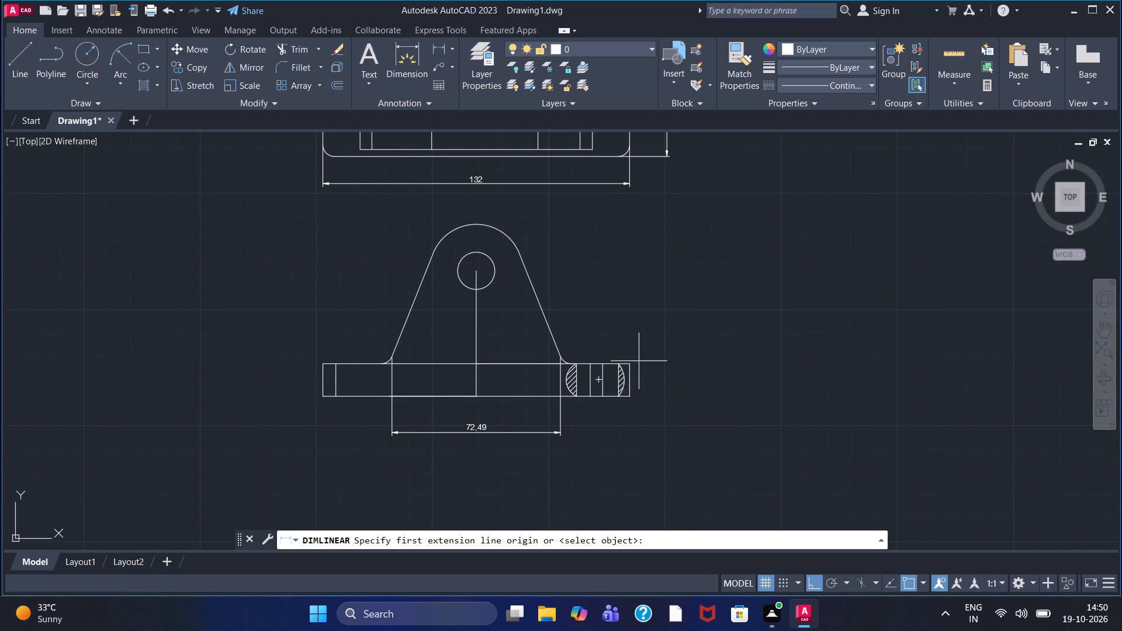
click(630, 362)
click(625, 396)
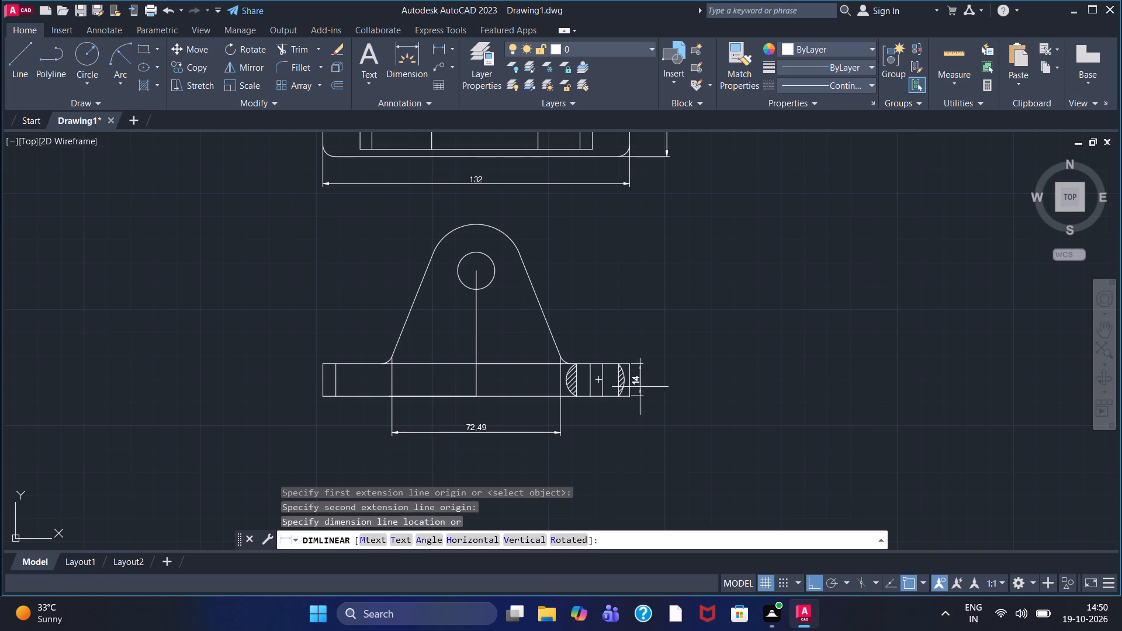
click(650, 386)
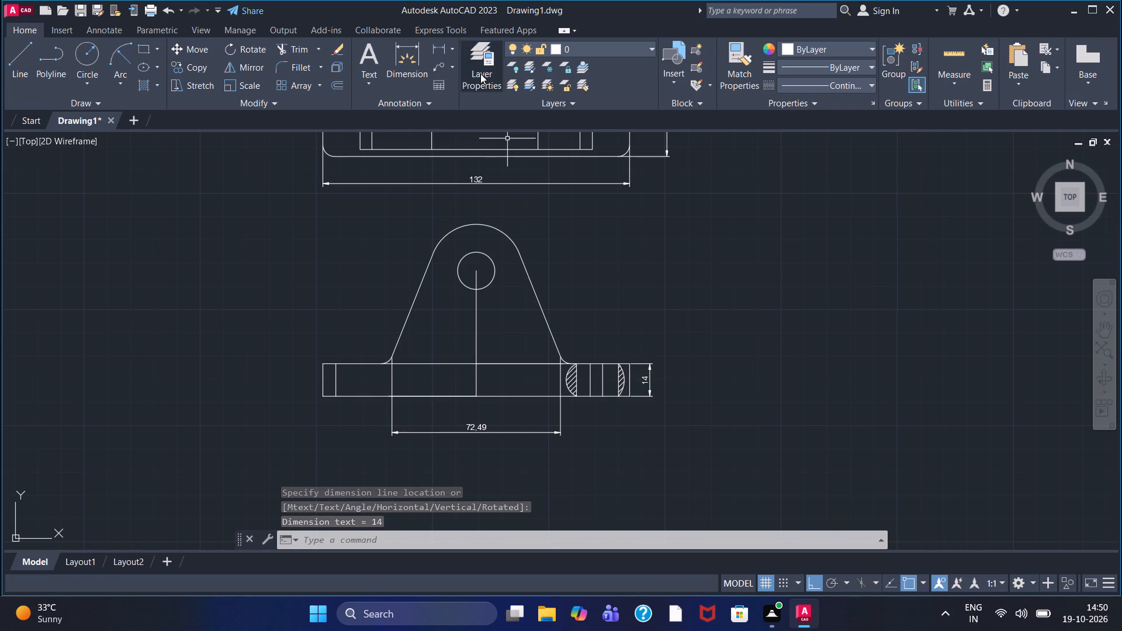
Add a vertical linear dimension from the upright's hole centre to the base's bottom left corner, placed left of the front view.
click(439, 50)
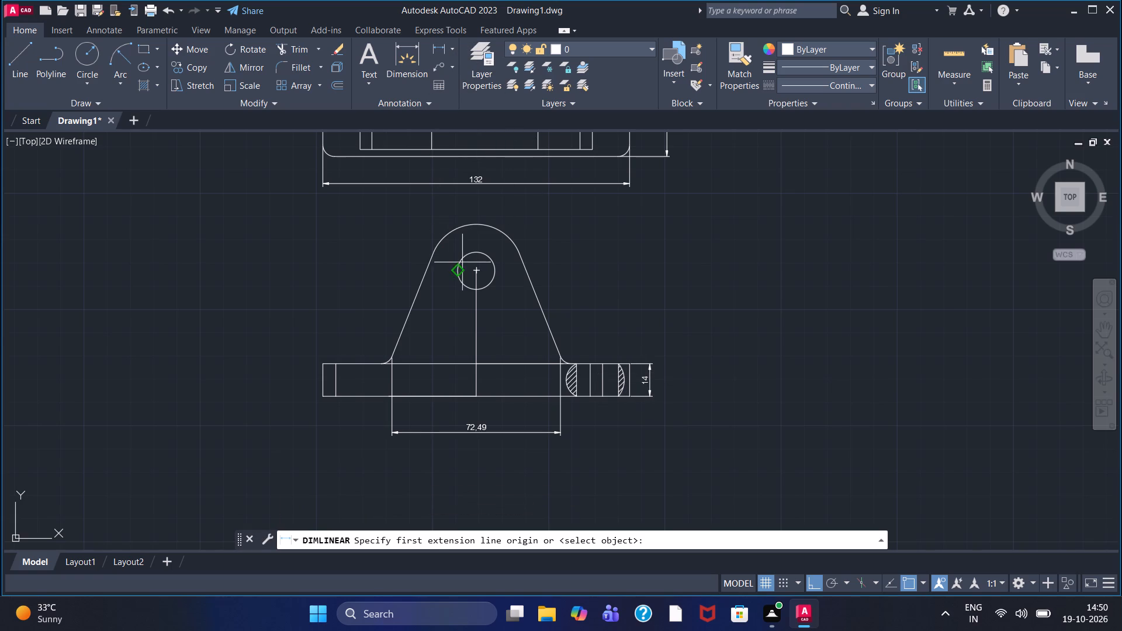
click(475, 268)
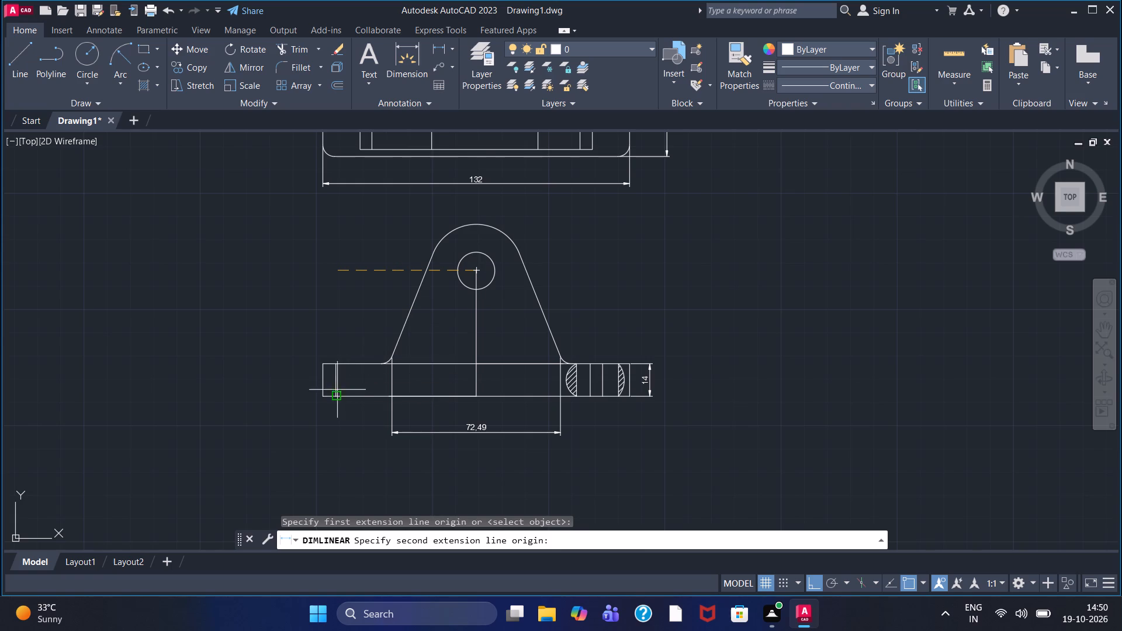
click(322, 394)
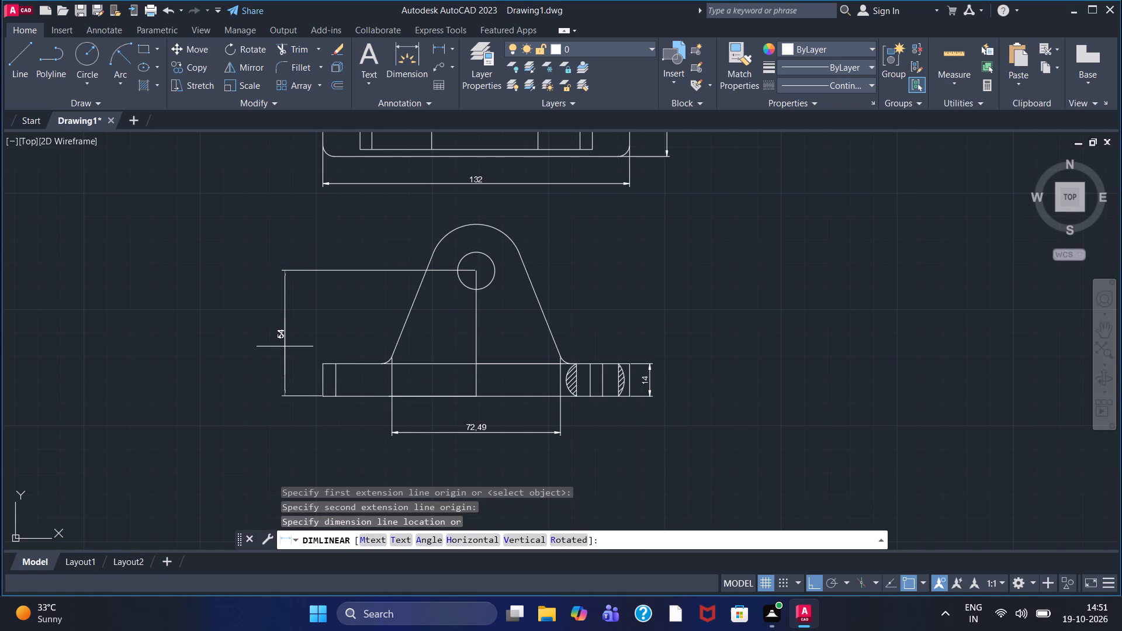
click(282, 344)
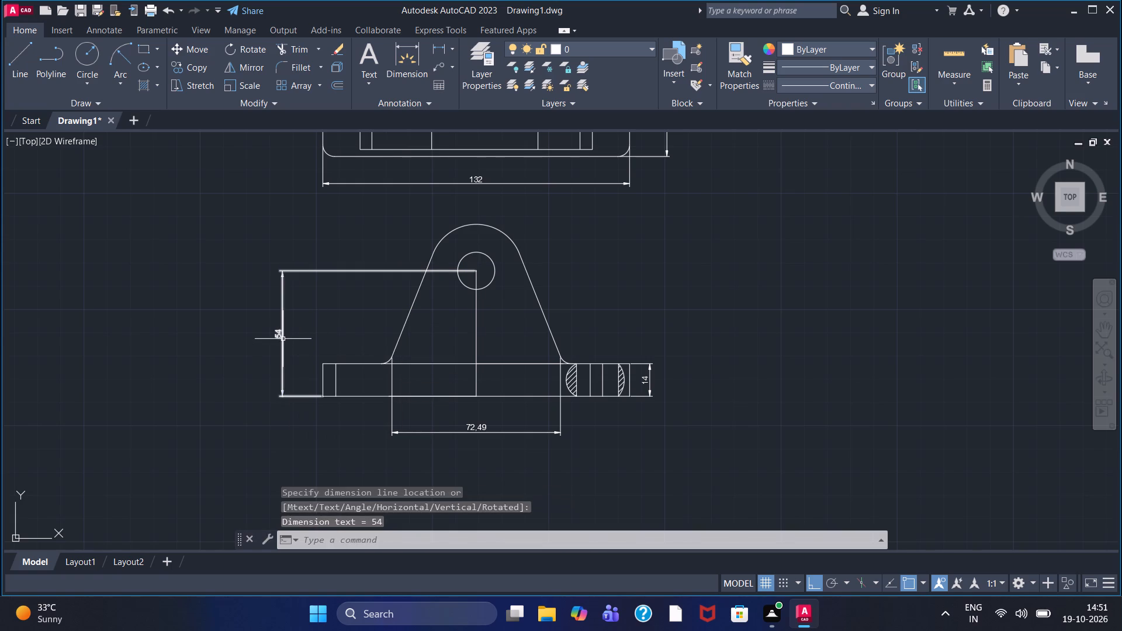
Add a radius dimension to the upright's rounded top arc, placed to its upper right.
middle_drag(356, 217, 290, 264)
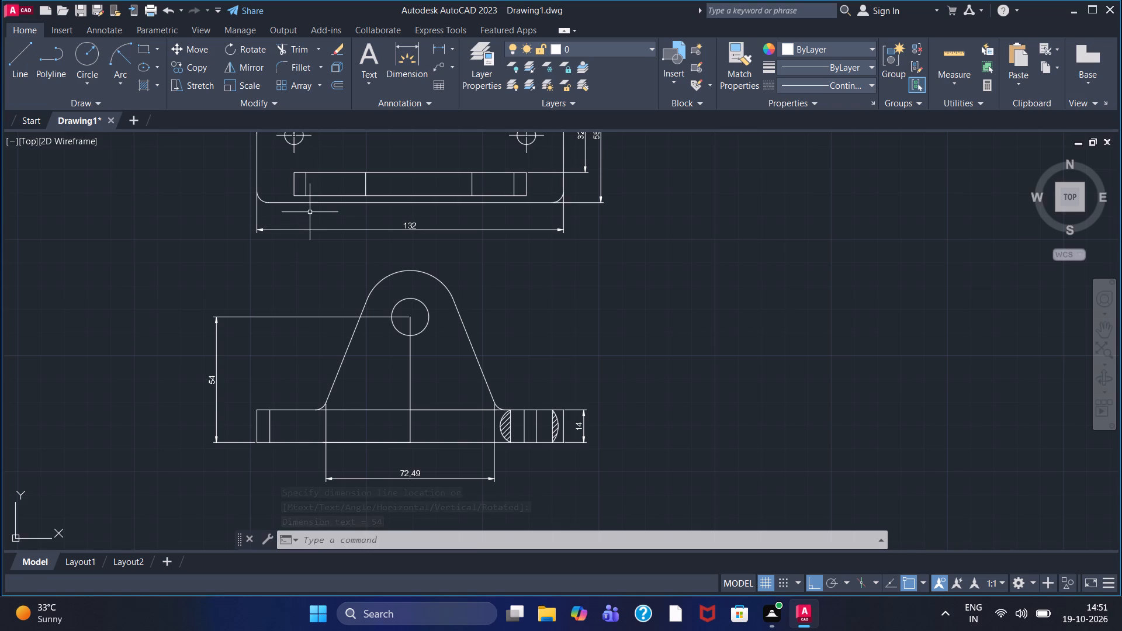
click(448, 53)
click(469, 196)
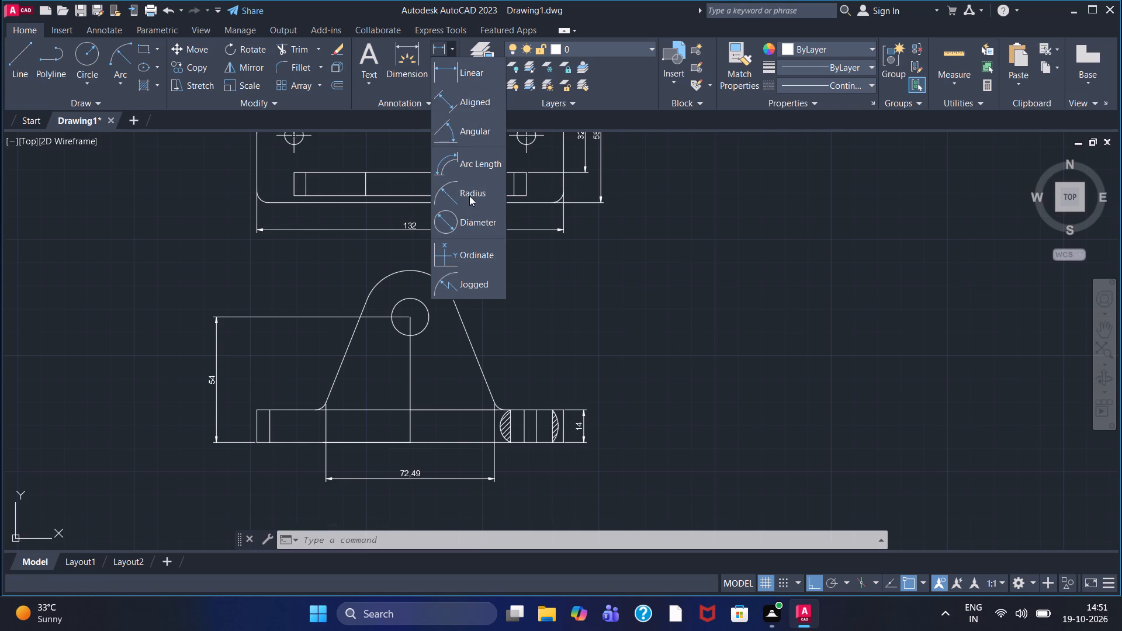
double_click(442, 285)
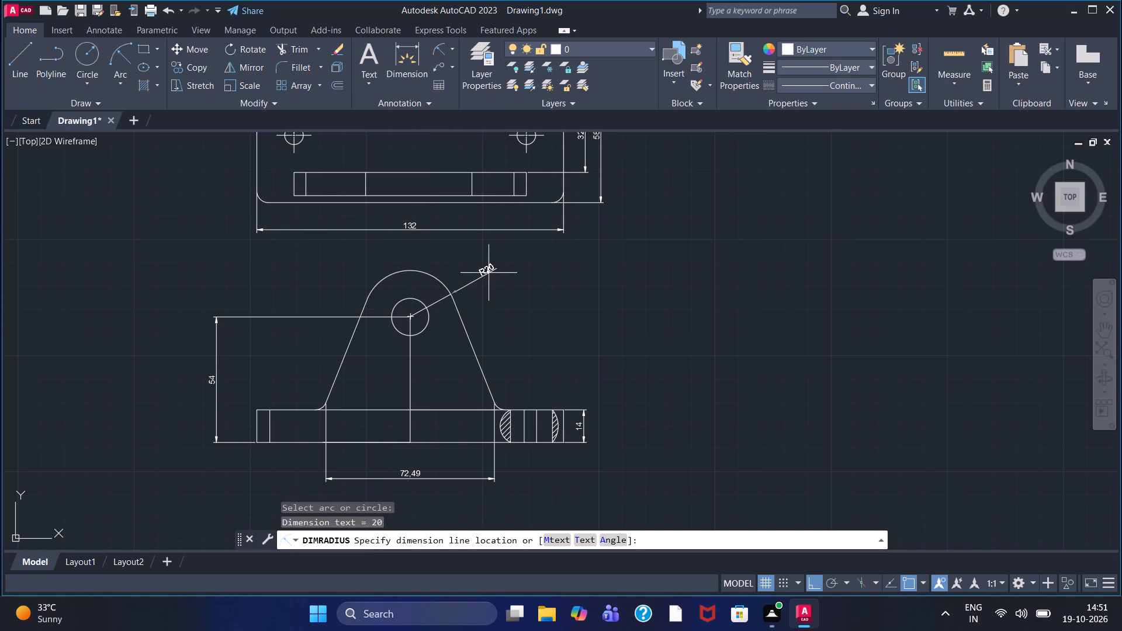
double_click(505, 267)
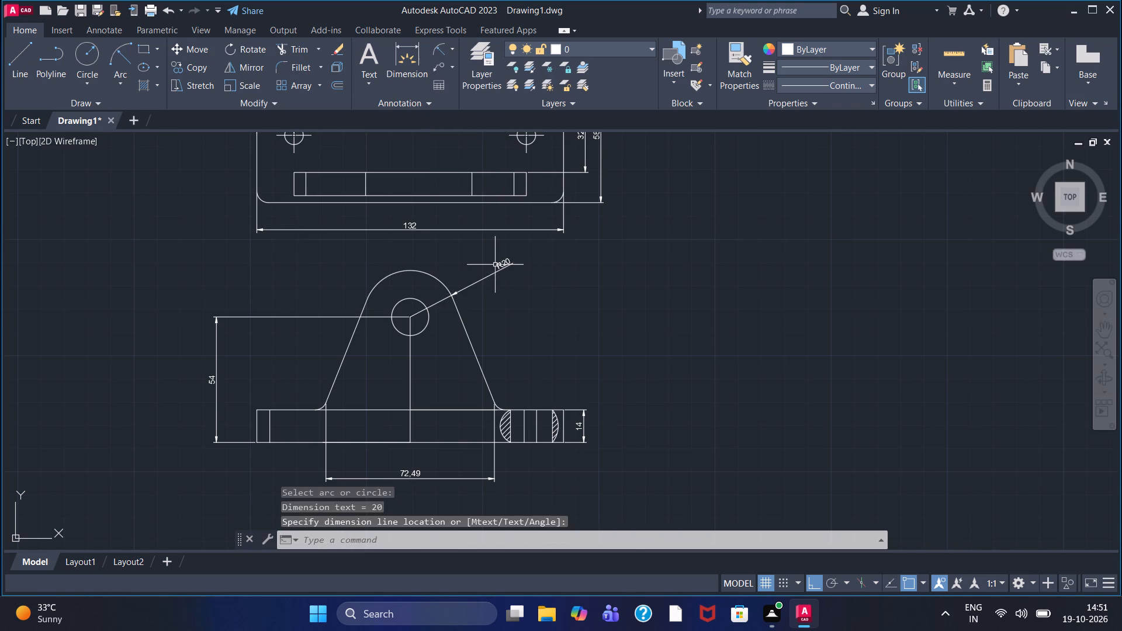
Add a diameter dimension to the hole in the upright, placed to the upper left of the arc.
click(455, 49)
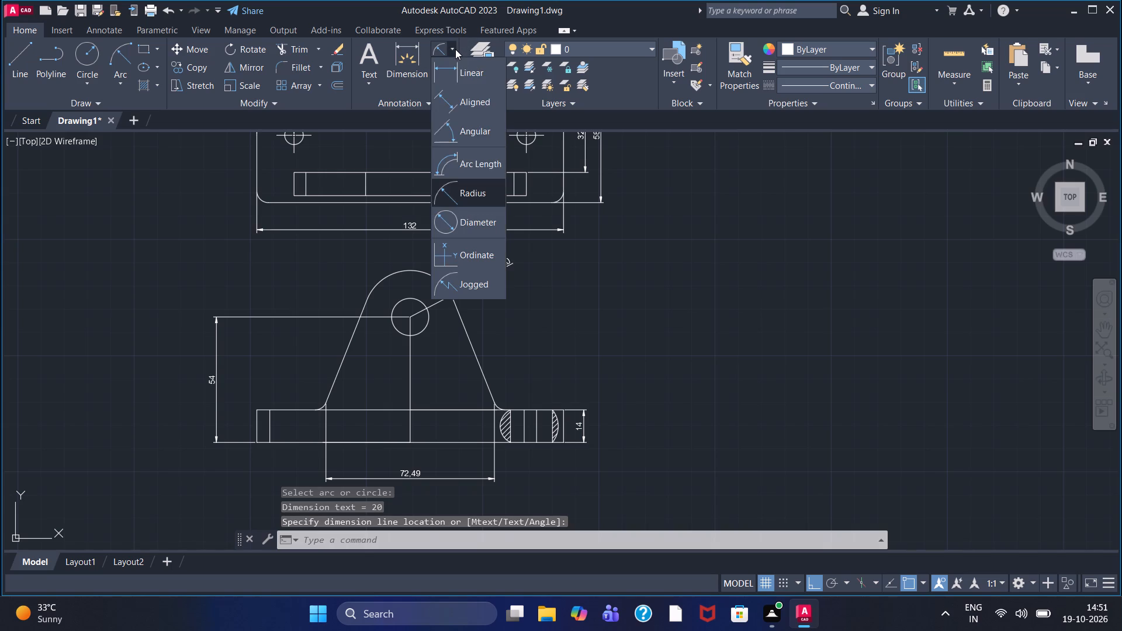
click(458, 221)
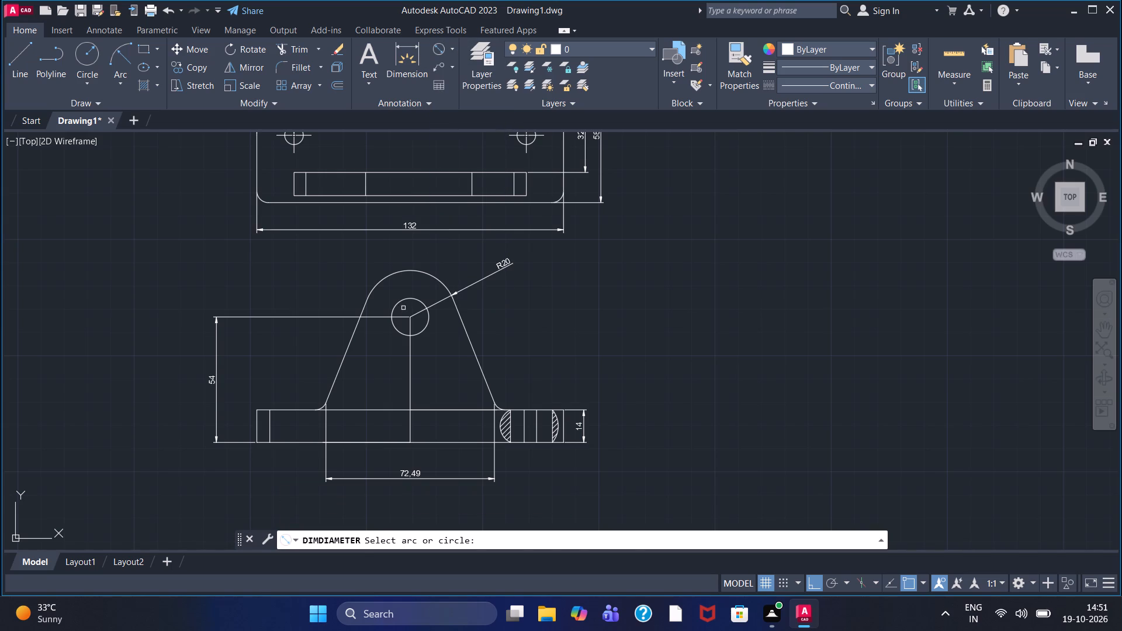
click(403, 301)
click(313, 269)
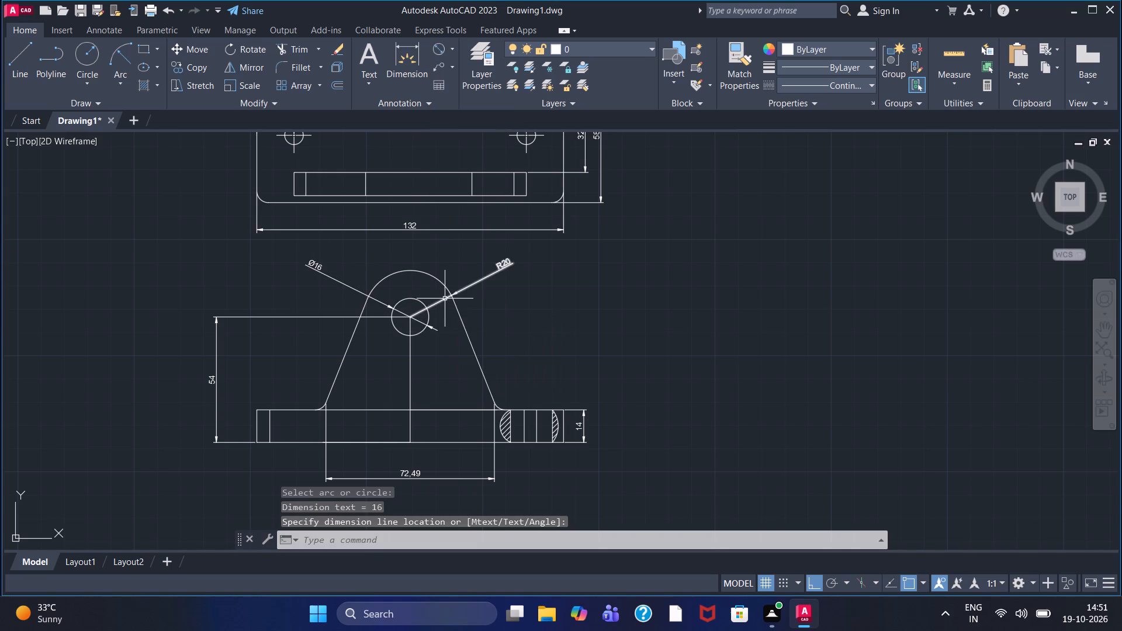
Draw a 32-long horizontal line in the empty space below the front view.
scroll(557, 342, down, 1)
middle_drag(559, 340, 533, 307)
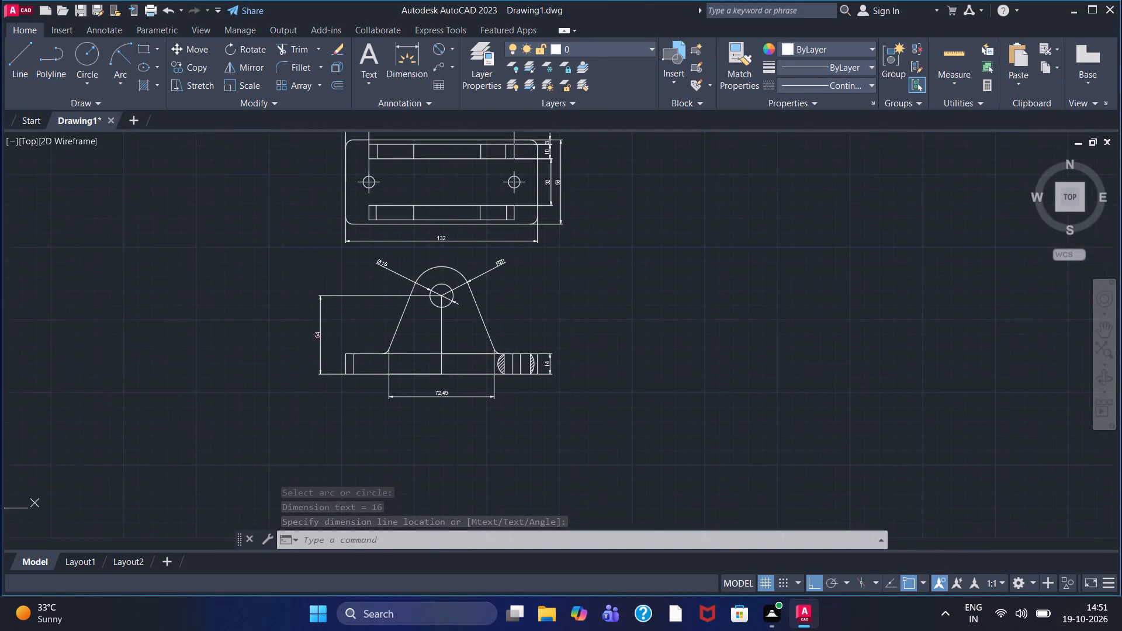
middle_drag(533, 307, 530, 303)
scroll(529, 302, down, 1)
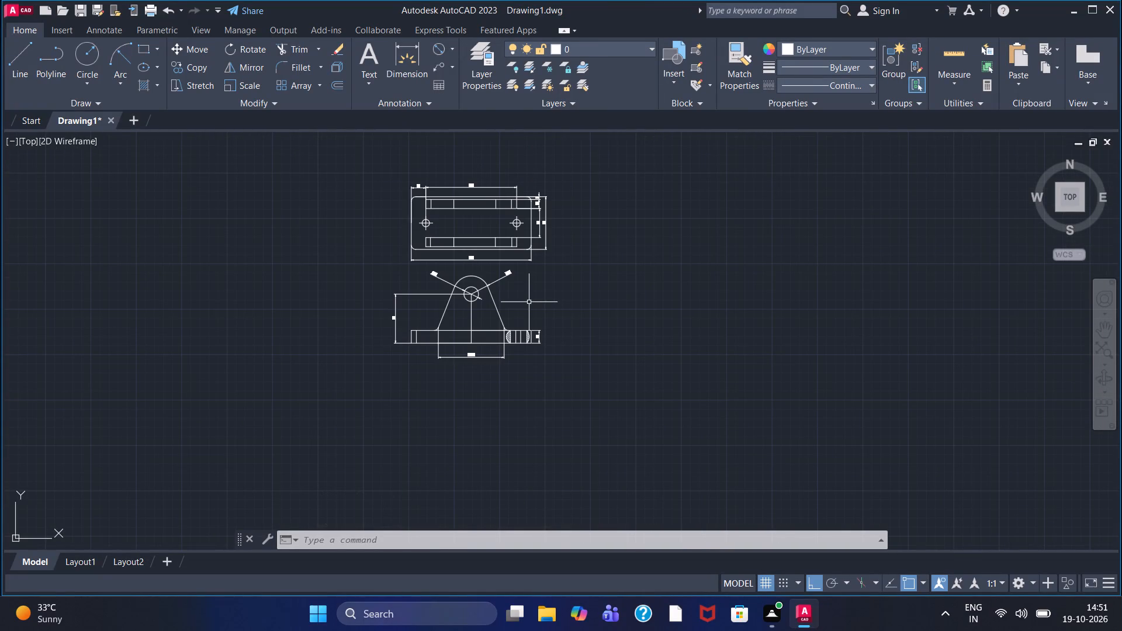
middle_drag(605, 367, 581, 341)
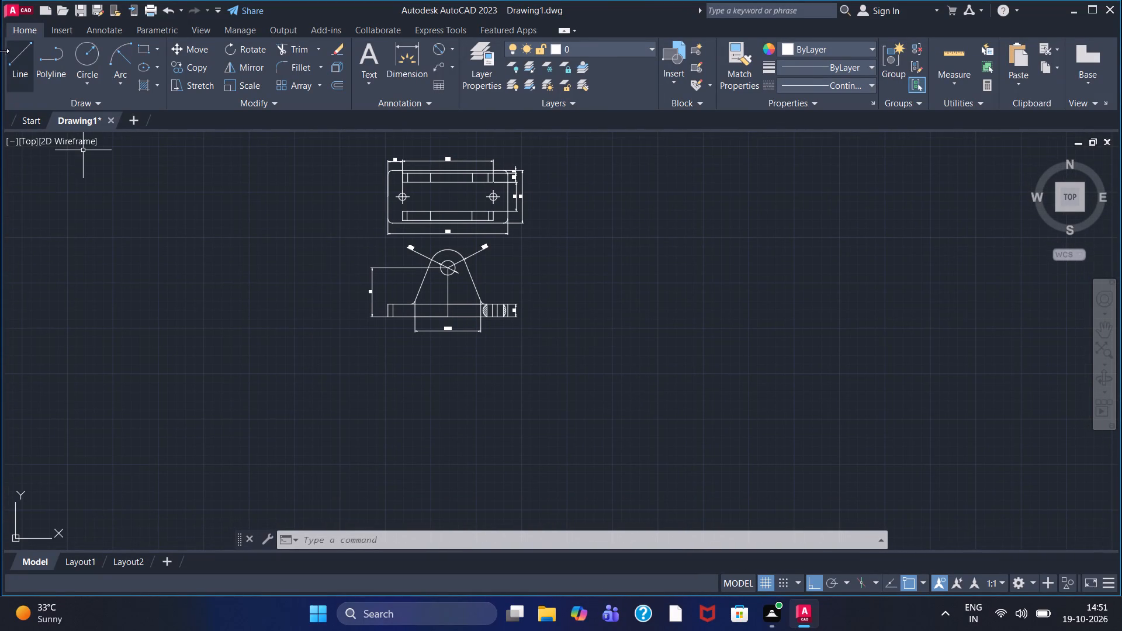
click(13, 63)
click(412, 370)
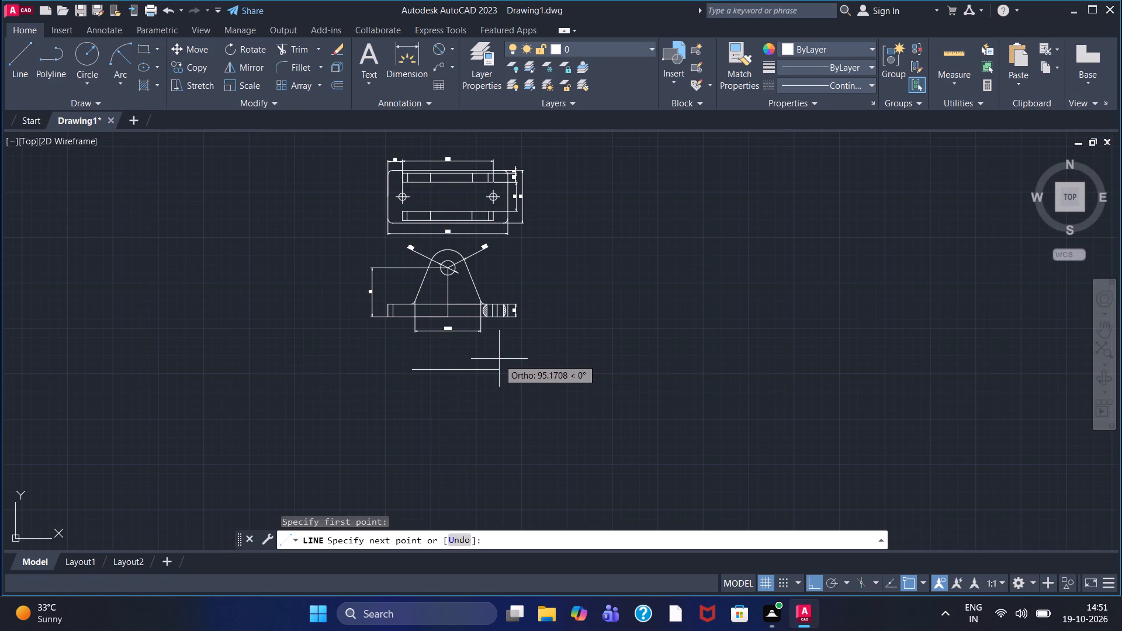
text(32)
key(Return)
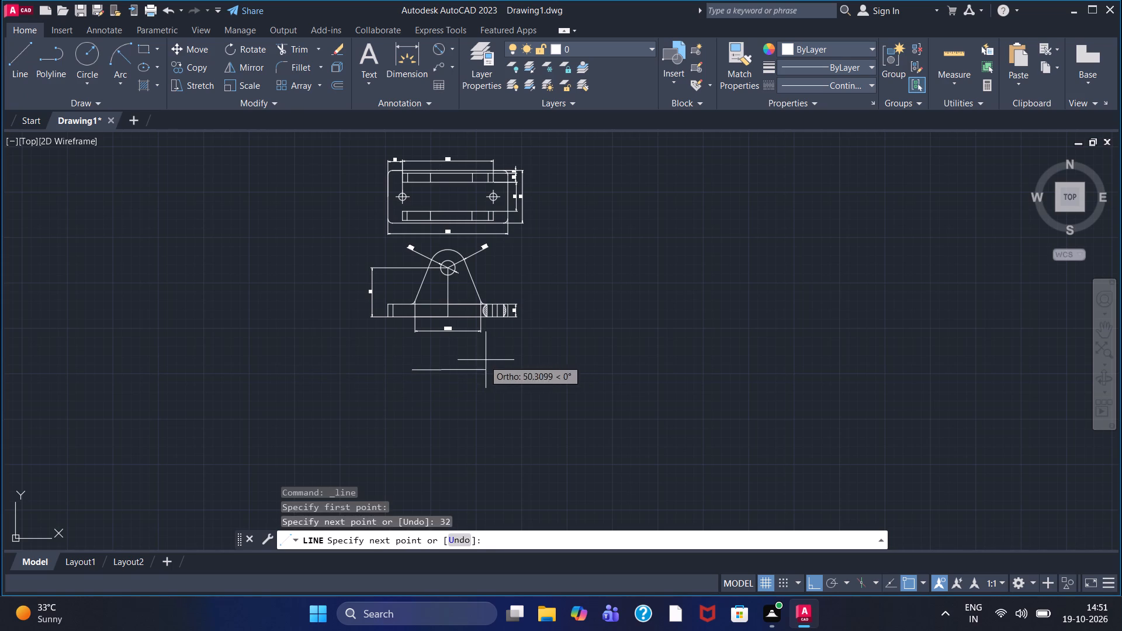
scroll(469, 349, up, 3)
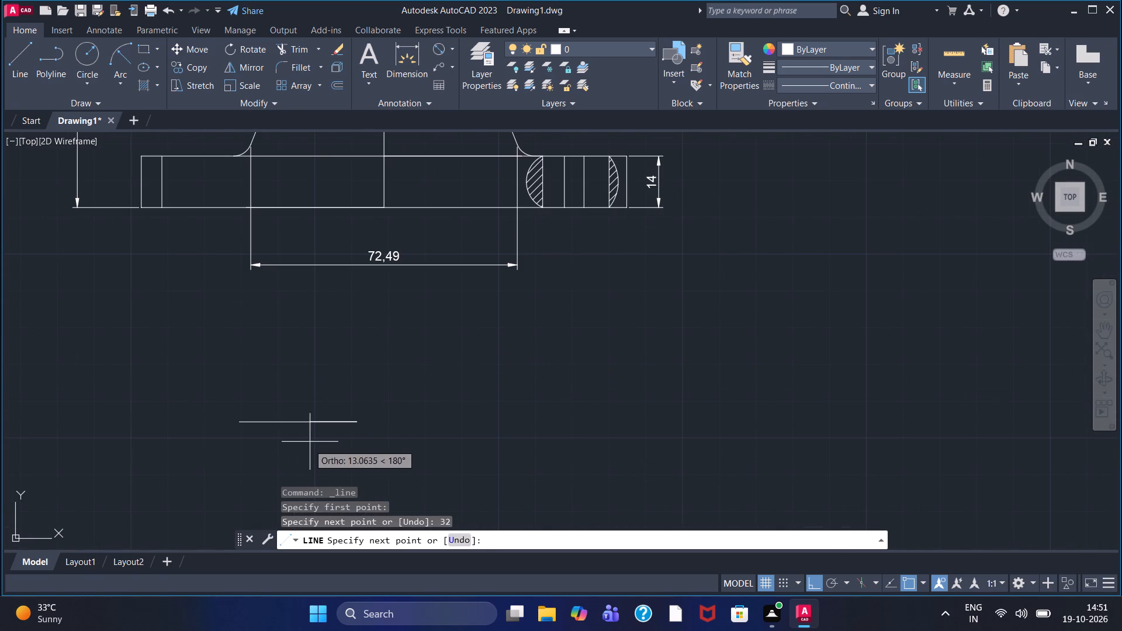
middle_drag(314, 396, 352, 308)
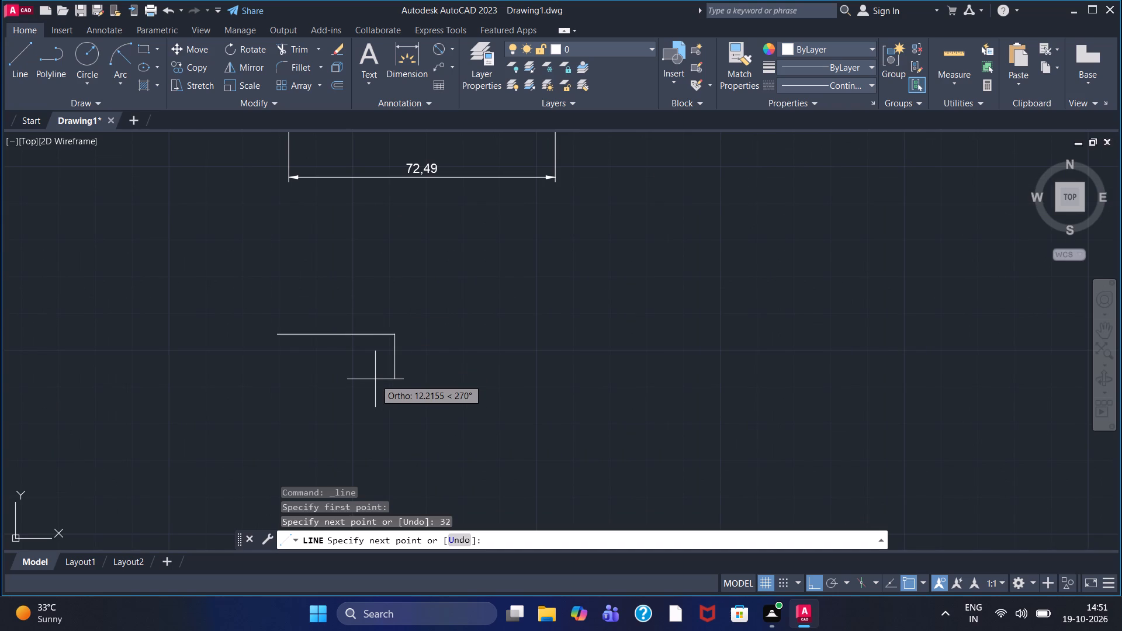
key(Escape)
Draw a 50-long vertical line downward from the midpoint of the 32-long horizontal line.
click(27, 67)
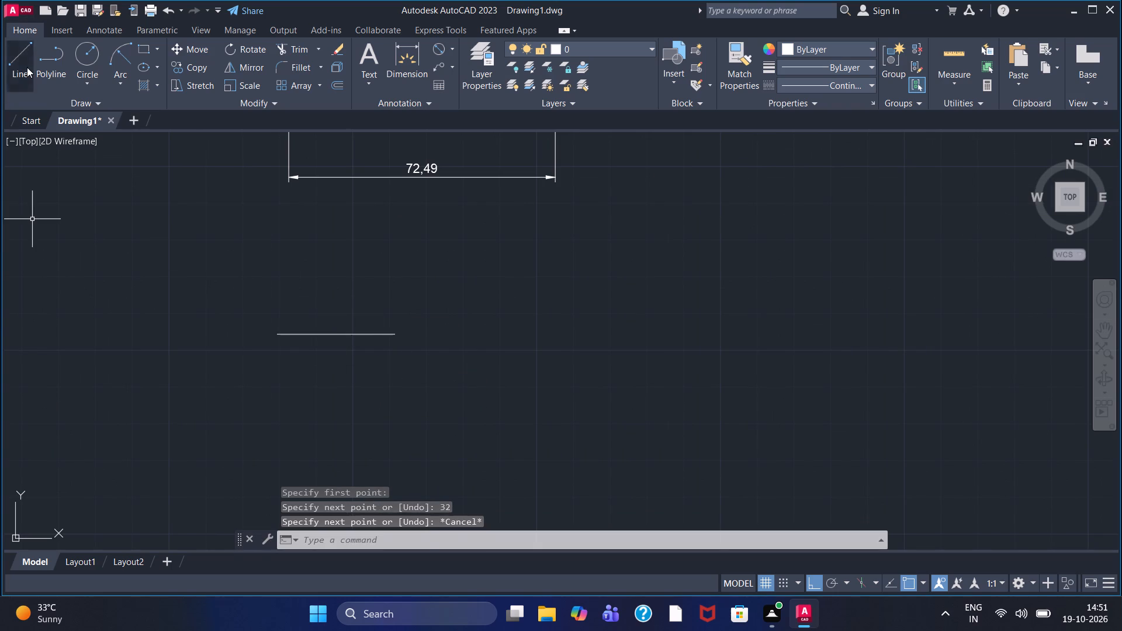
click(337, 335)
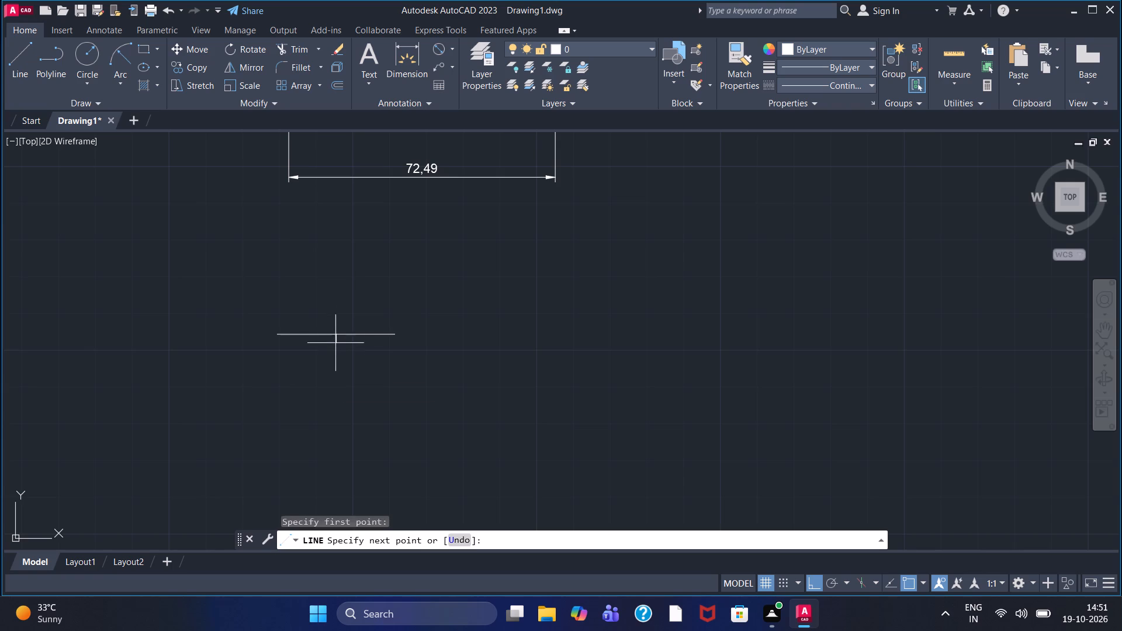
text(50)
key(Return)
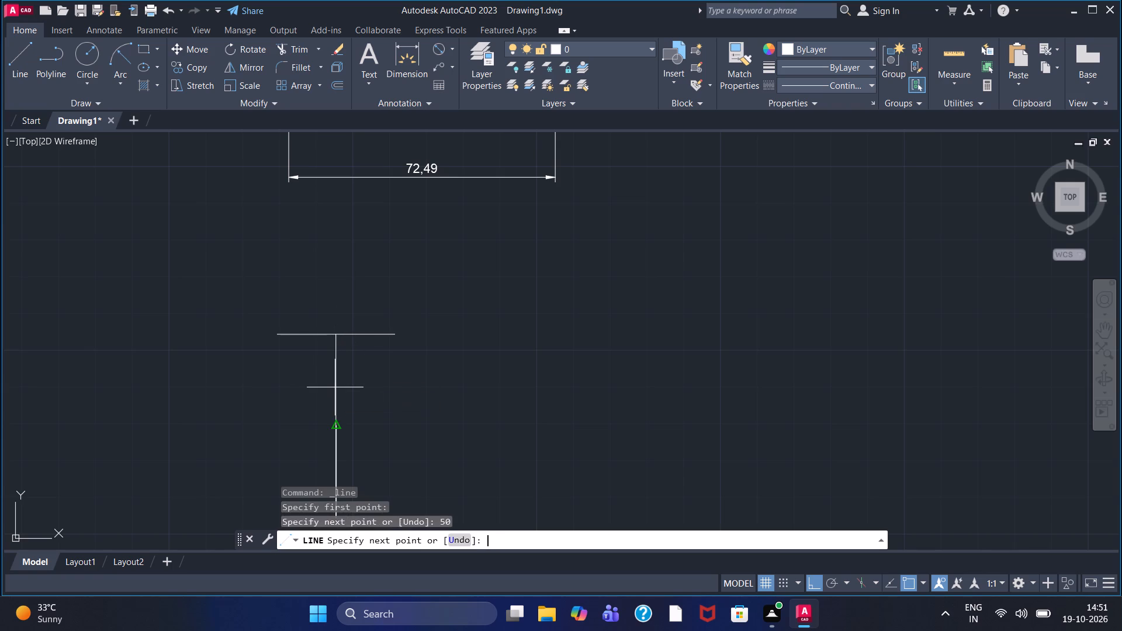
key(Escape)
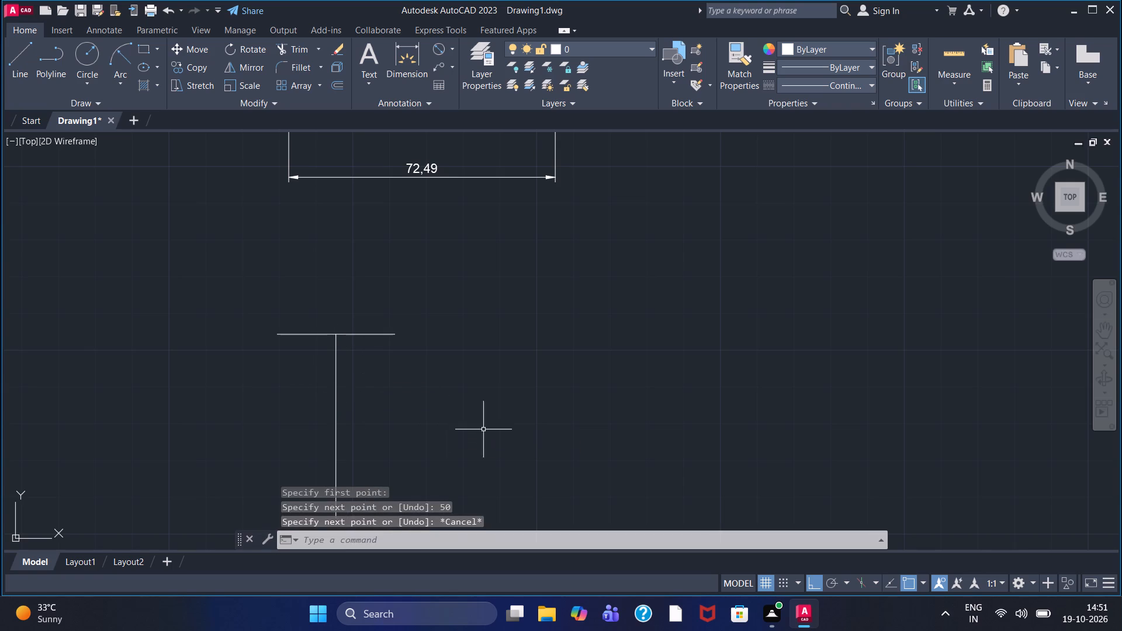
Draw a circle of radius 32 centred on the lower end of the 50-long vertical line.
middle_drag(469, 434, 483, 331)
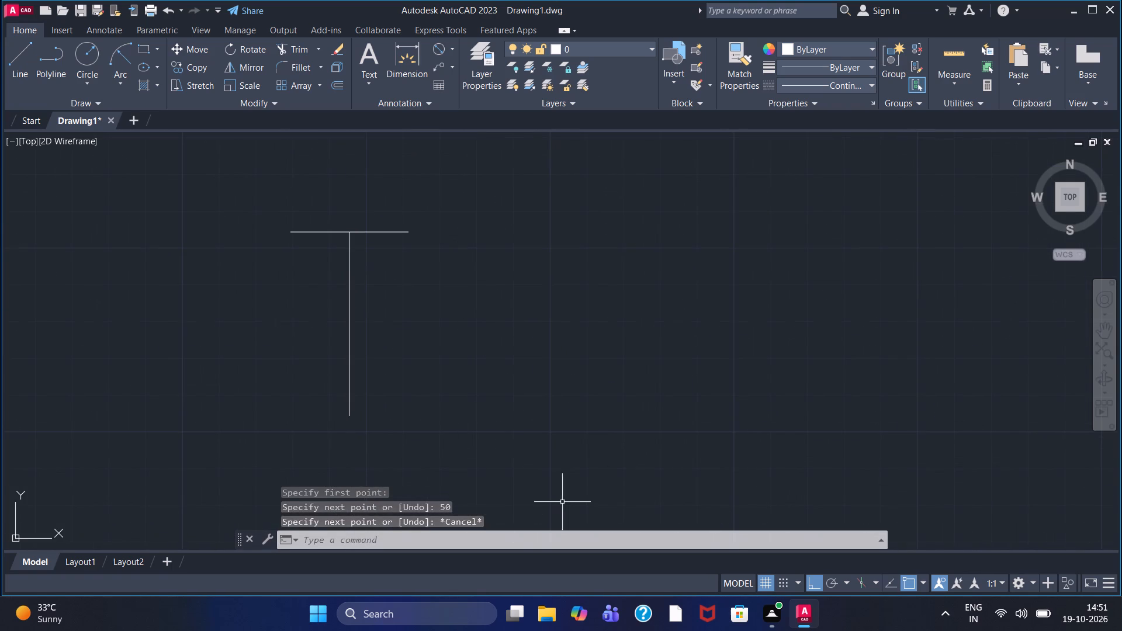
click(98, 52)
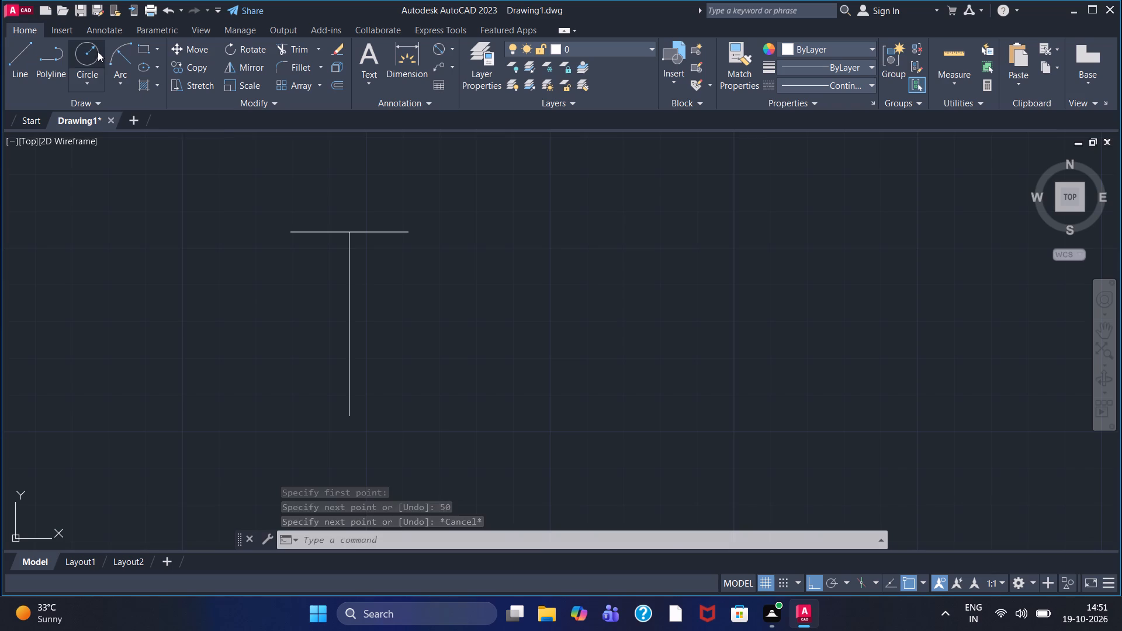
click(351, 419)
text(32)
key(Return)
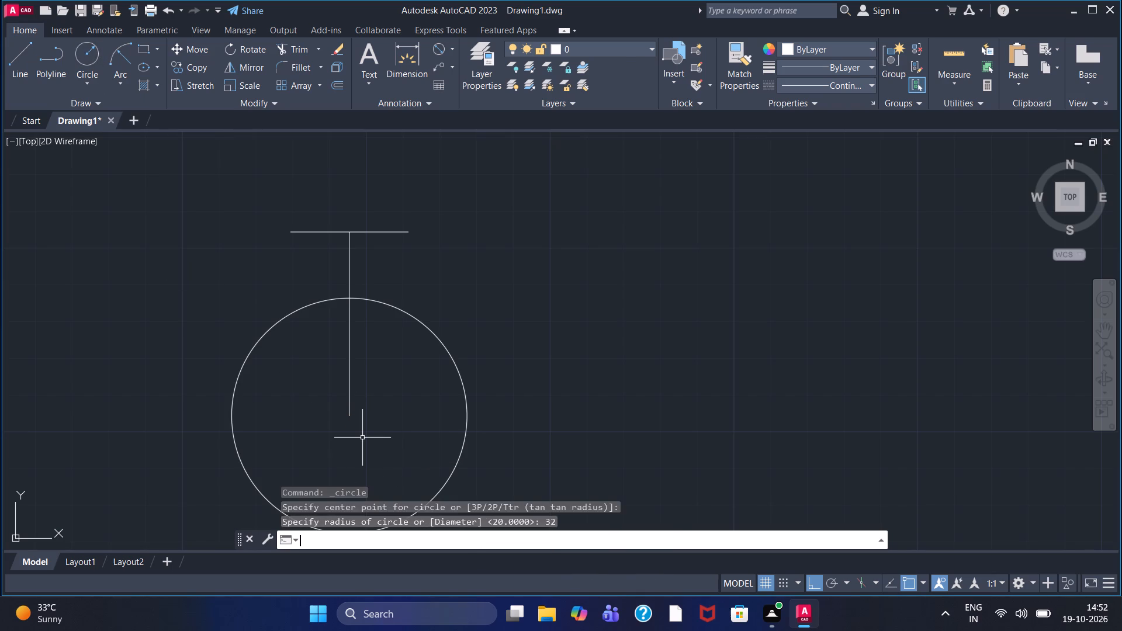
key(Escape)
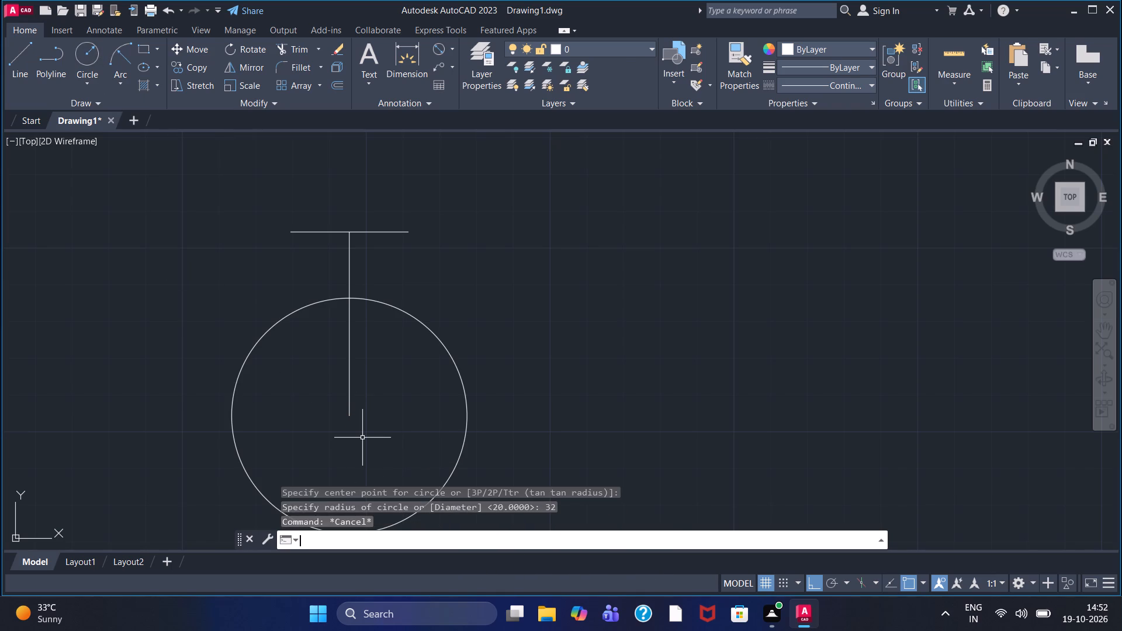
Draw a horizontal line across the radius 32 circle through its centre, from its left quadrant to its right quadrant.
click(32, 84)
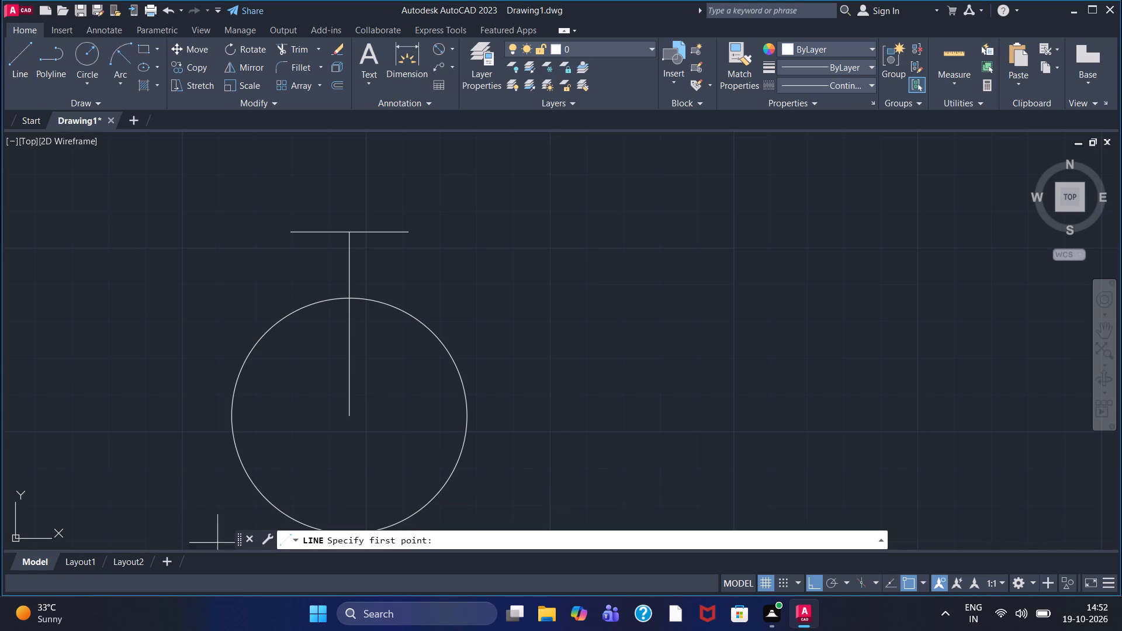
click(228, 418)
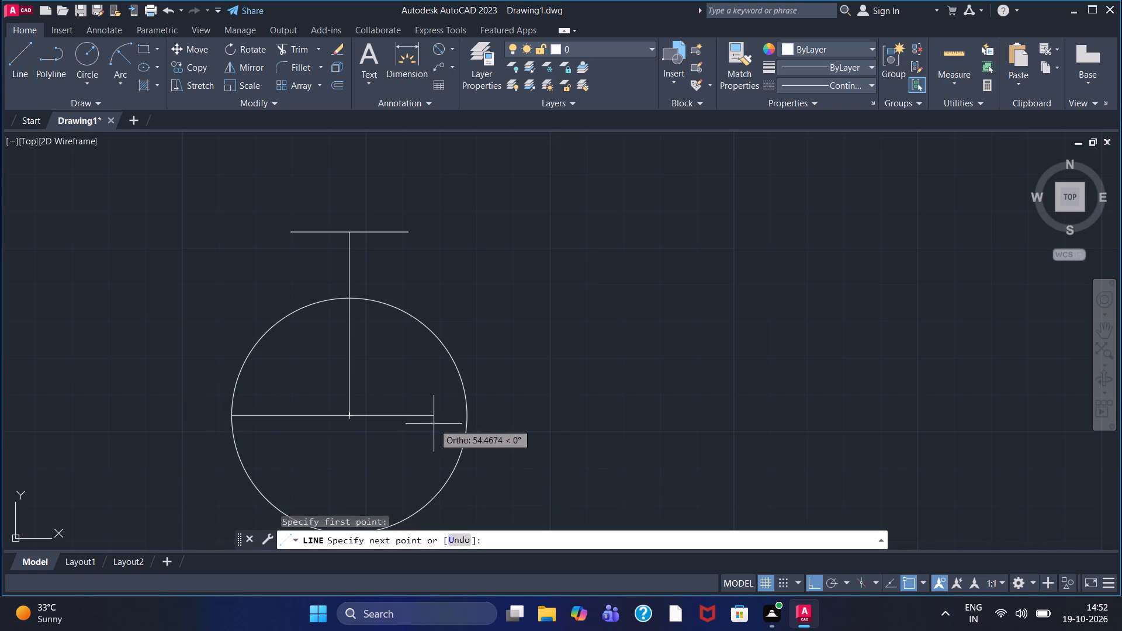
click(466, 419)
key(Escape)
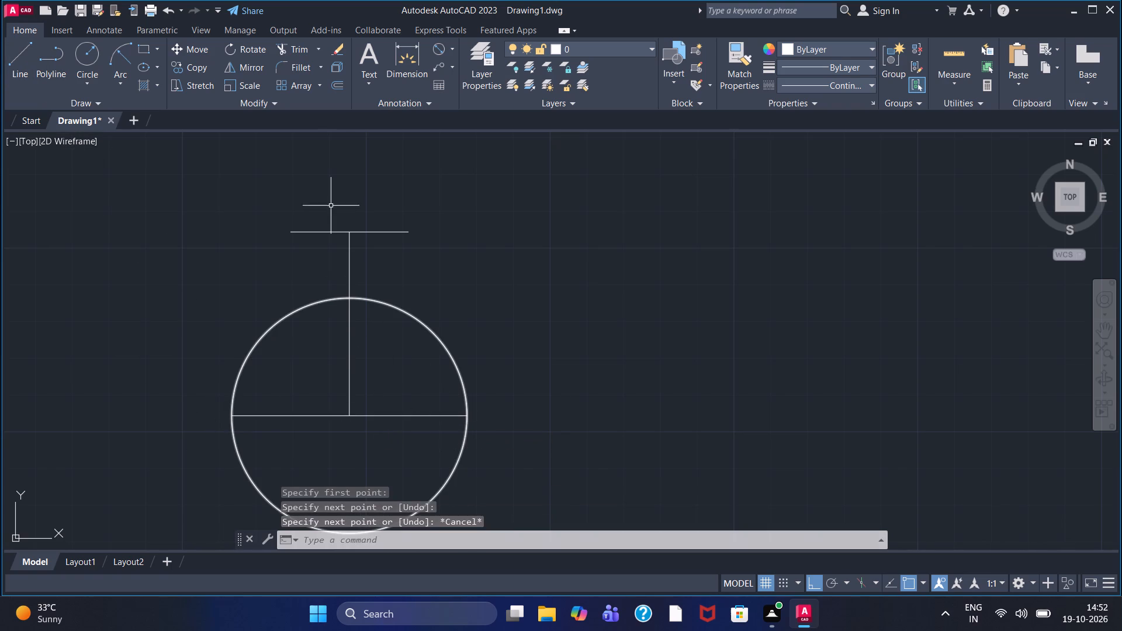
Trim away the circle's upper half and both halves of the horizontal line across it.
click(297, 47)
drag(274, 355, 259, 315)
drag(429, 381, 465, 345)
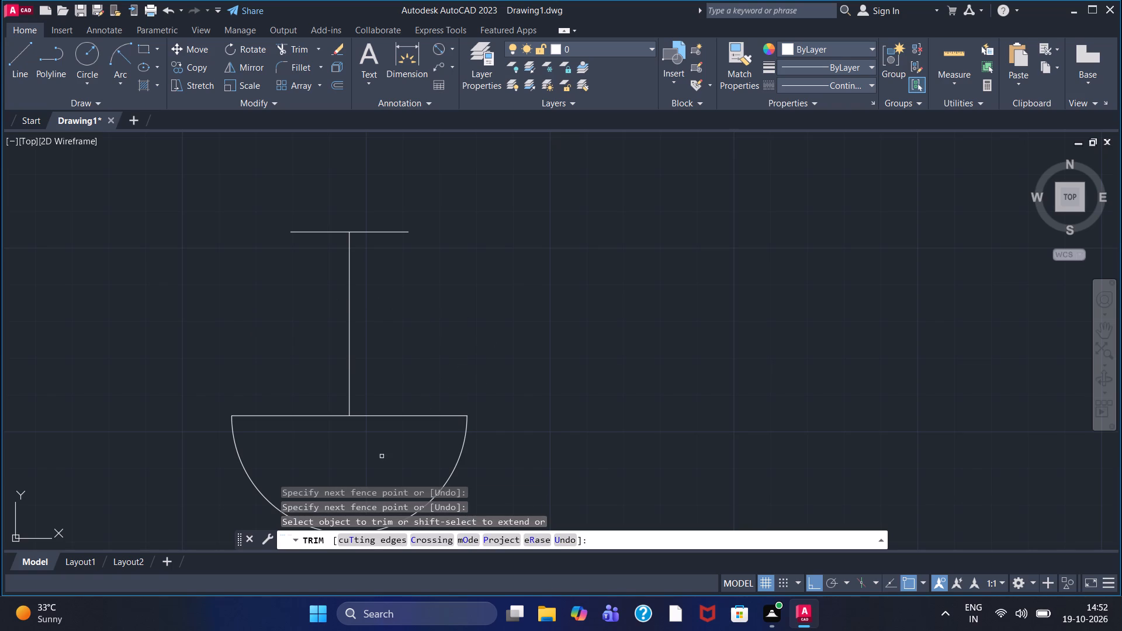
drag(303, 441, 304, 397)
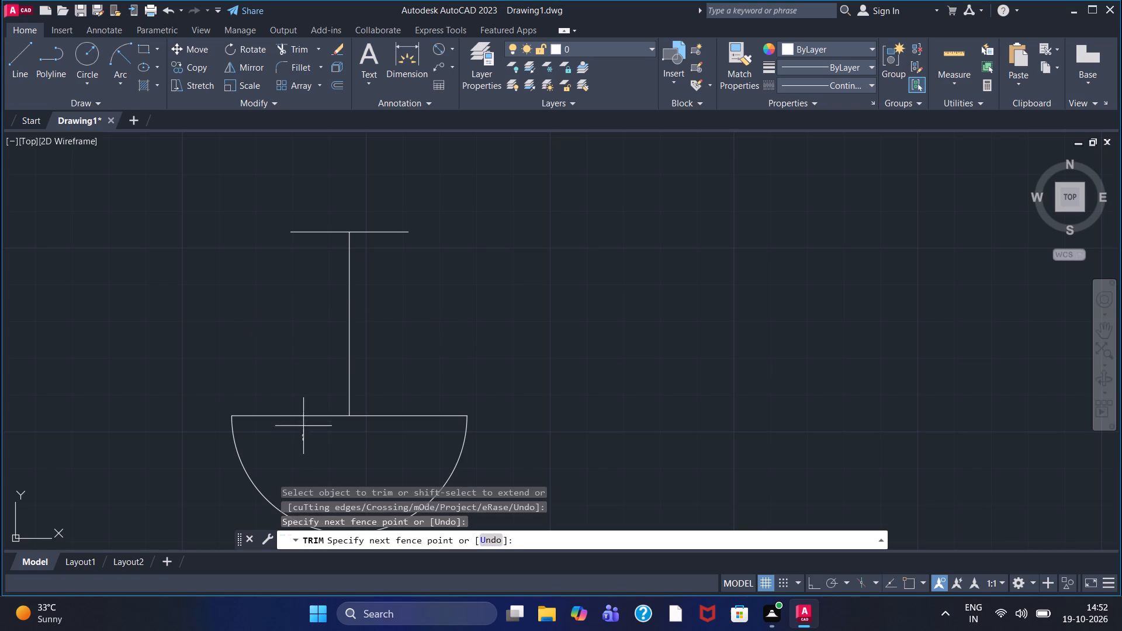
drag(304, 397, 304, 396)
drag(385, 448, 401, 391)
key(Escape)
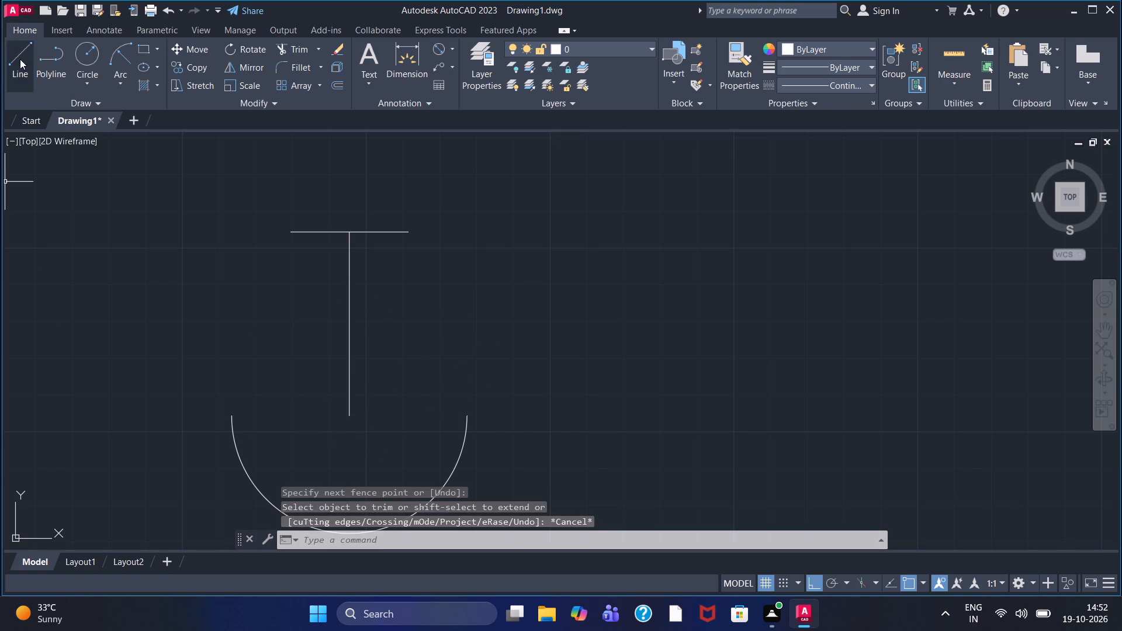
Draw a slanted line from the left end of the lower arc to the left end of the 32-long top line.
click(20, 59)
click(235, 417)
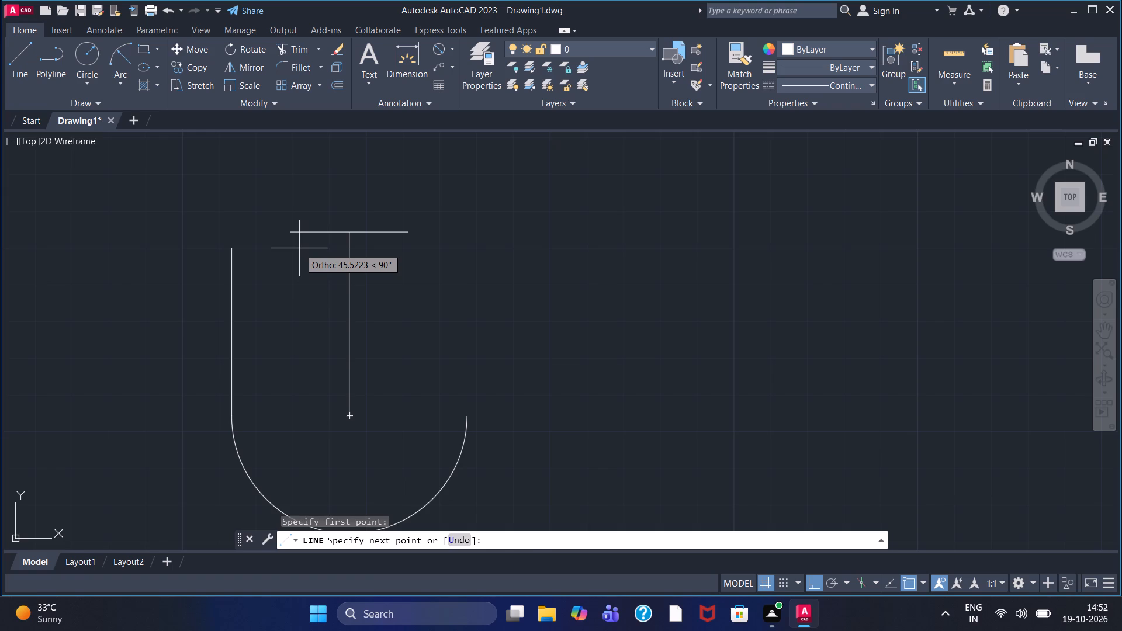
key(F8)
click(295, 236)
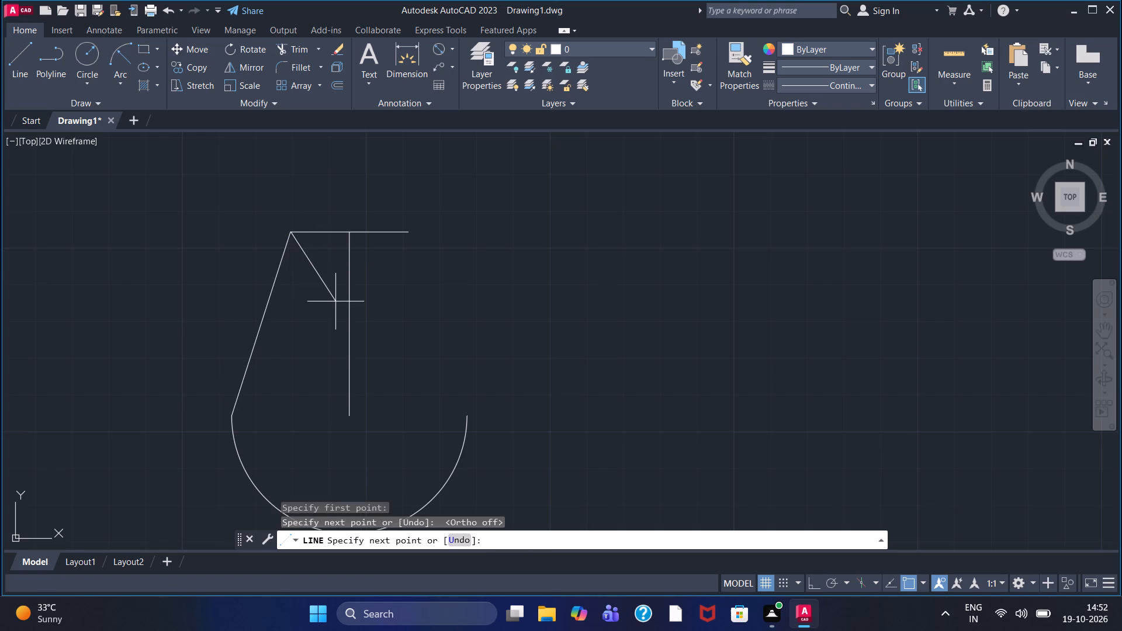
right_click(335, 301)
click(350, 308)
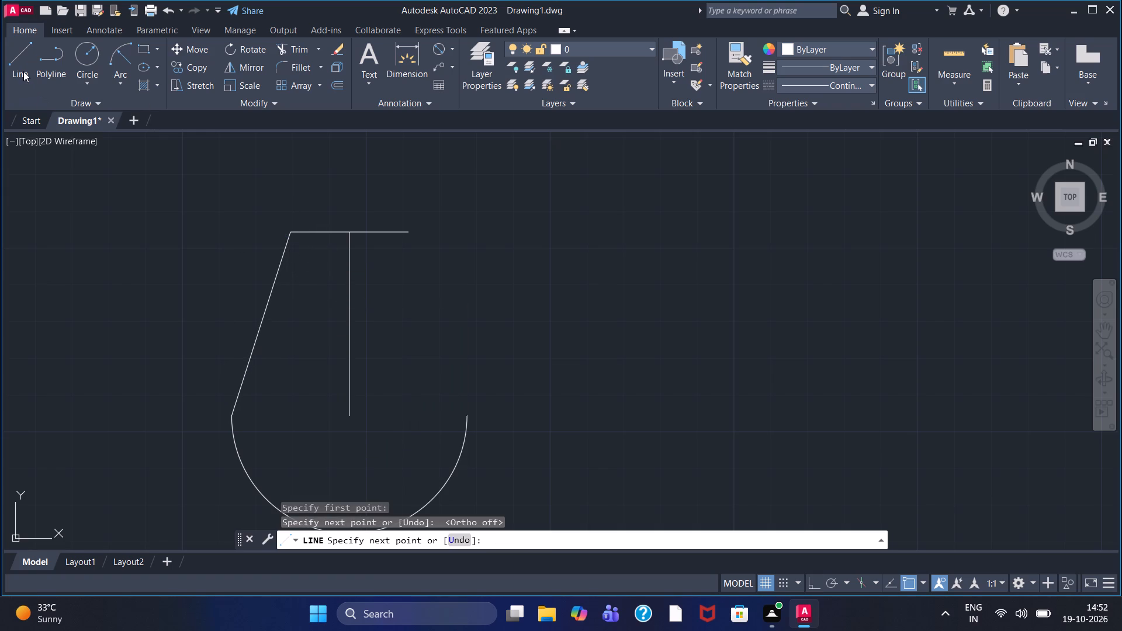
Draw a slanted line from the right end of the 32-long top line to the right end of the lower arc.
click(23, 71)
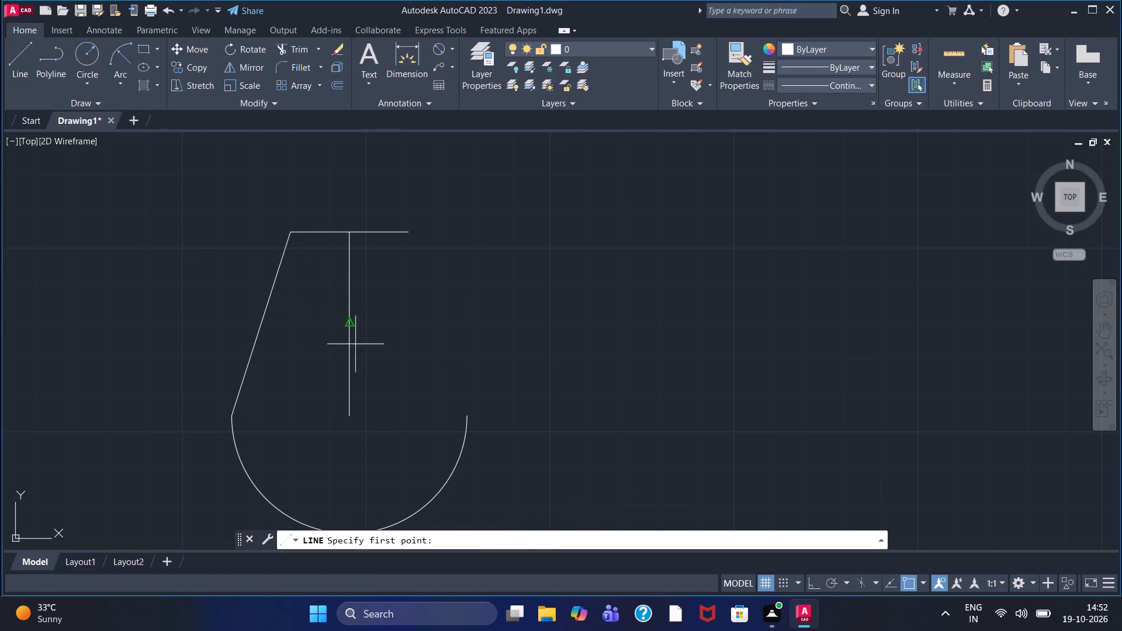
click(406, 233)
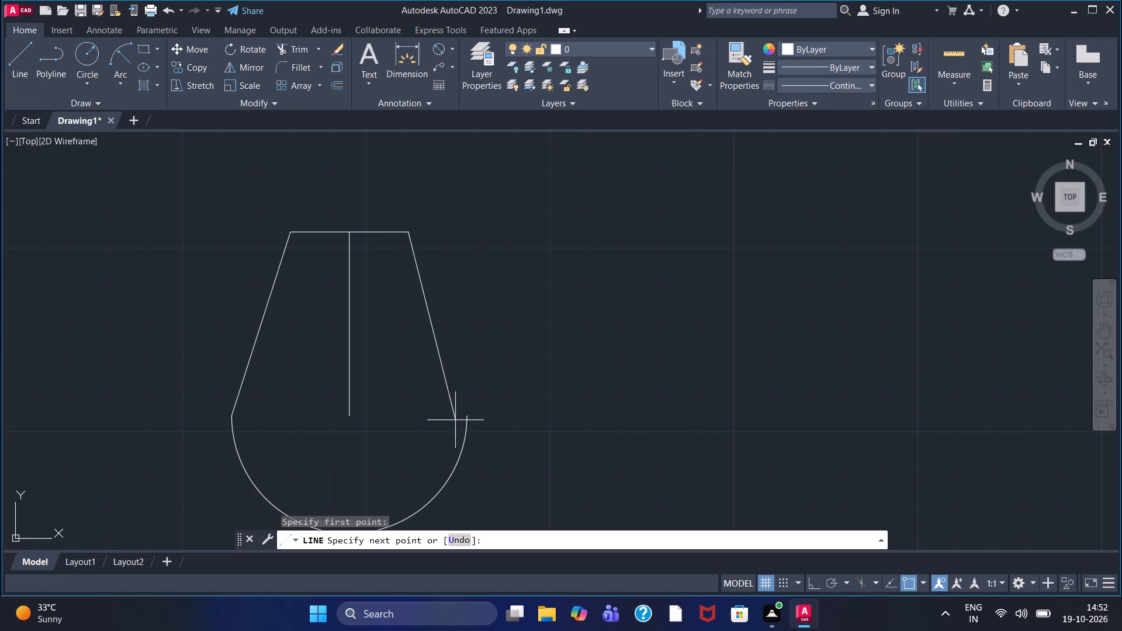
click(465, 417)
right_click(514, 334)
click(543, 343)
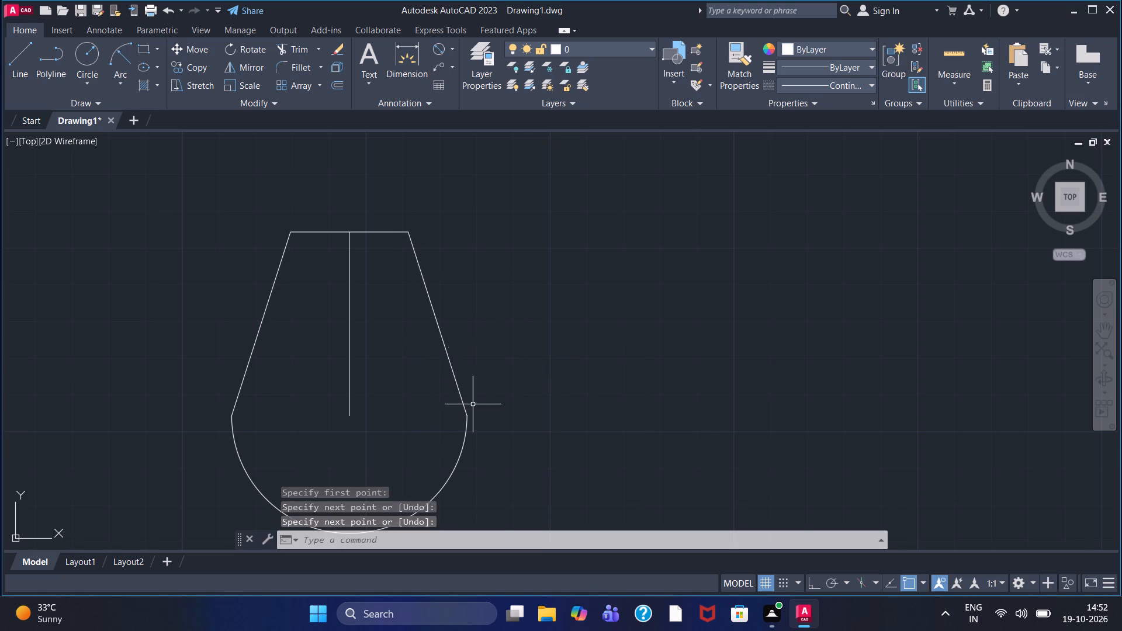
Draw a small freehand-sized circle centred on the lower end of the 50-long vertical line.
click(95, 54)
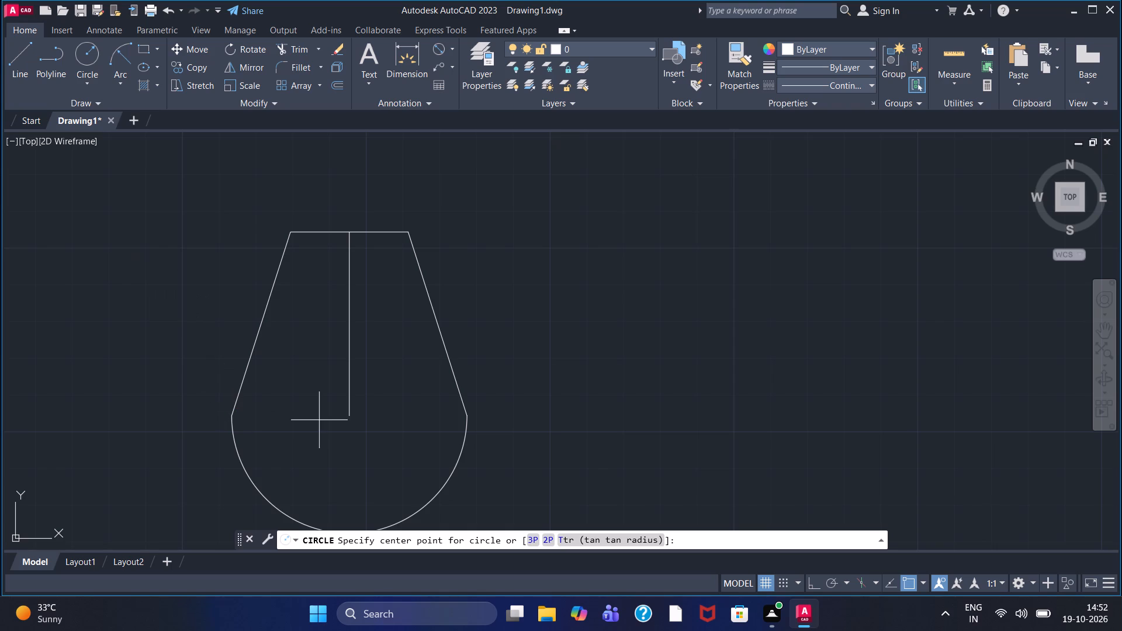
click(348, 414)
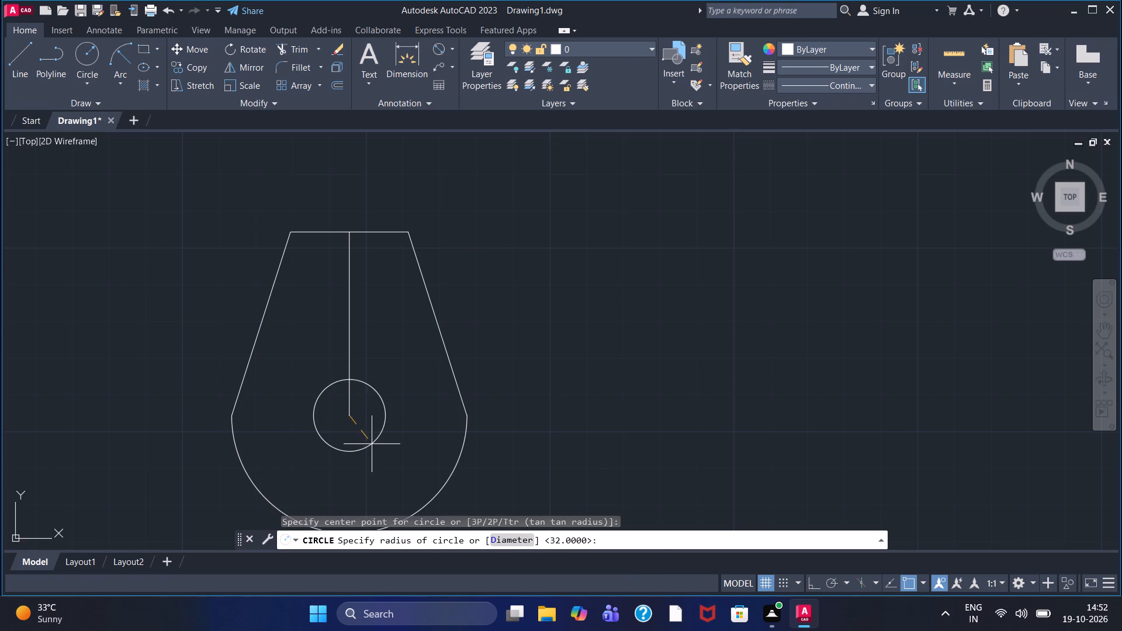
click(373, 446)
Add a radius dimension to the large lower arc, placed outside the shape to its lower right.
scroll(411, 433, down, 1)
middle_drag(413, 429, 408, 404)
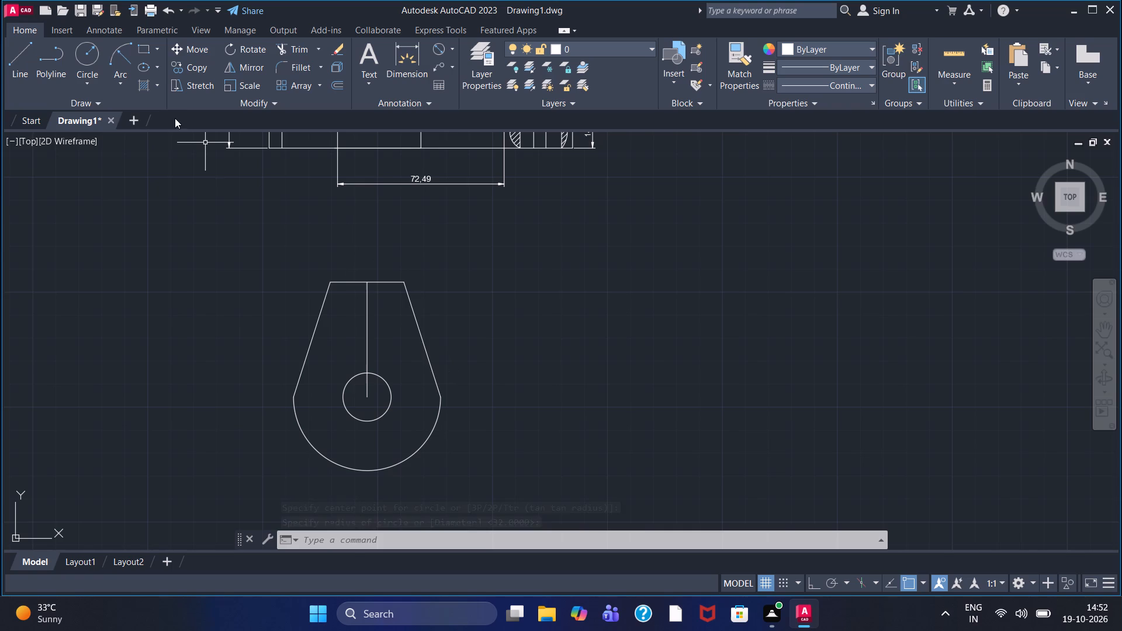
click(455, 45)
click(476, 192)
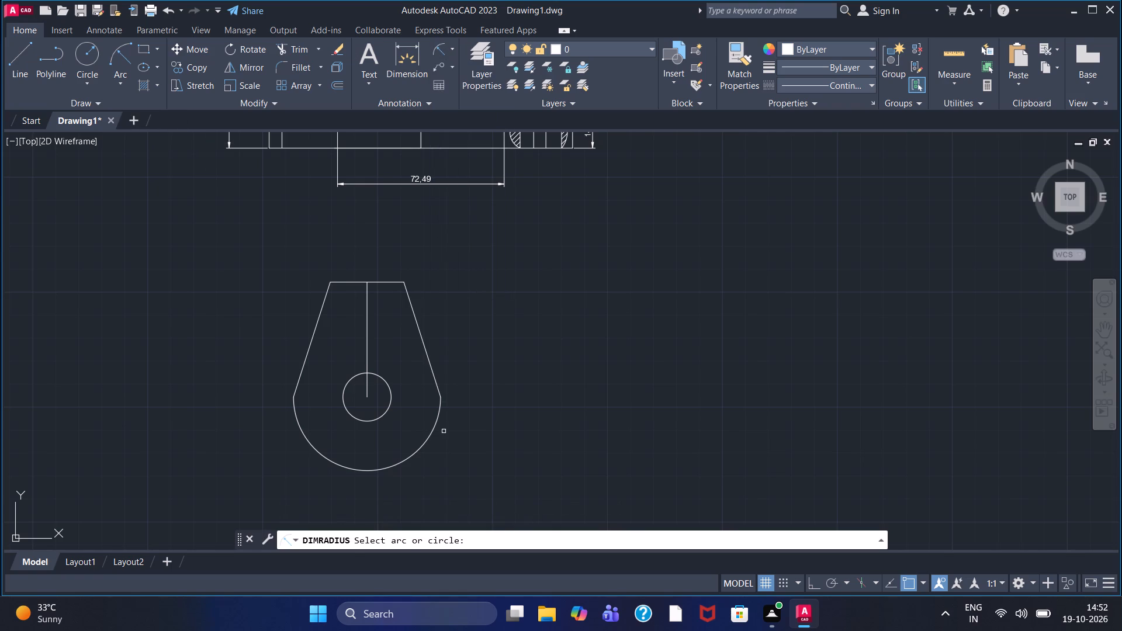
click(430, 434)
click(460, 471)
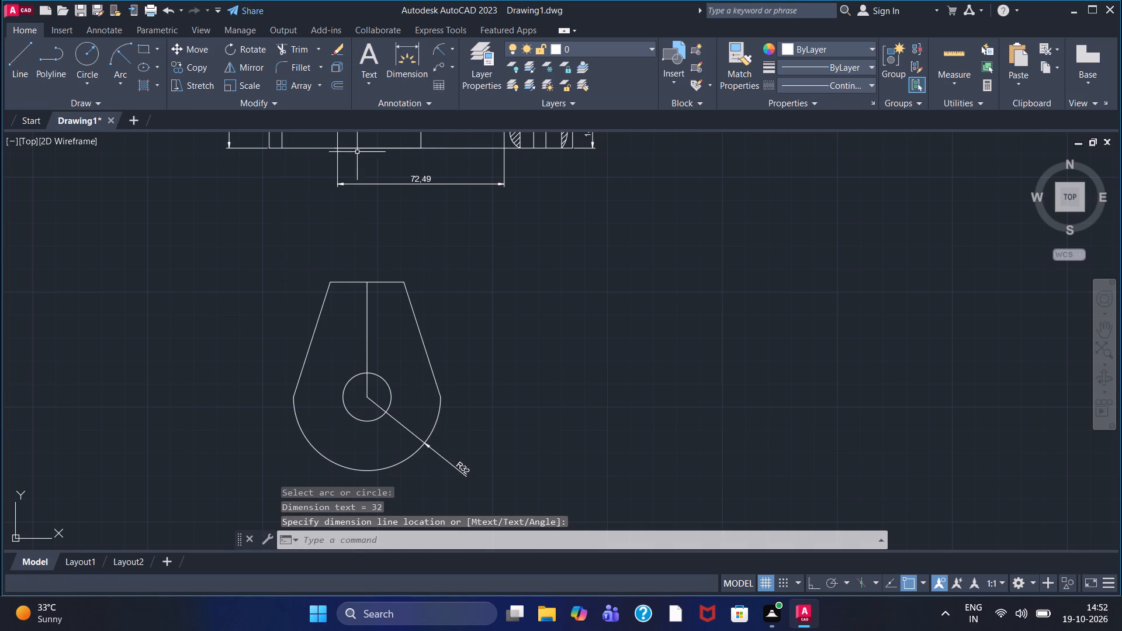
Add a vertical linear dimension from the small circle's centre to the top edge, placed to the left of the shape.
click(446, 52)
click(451, 53)
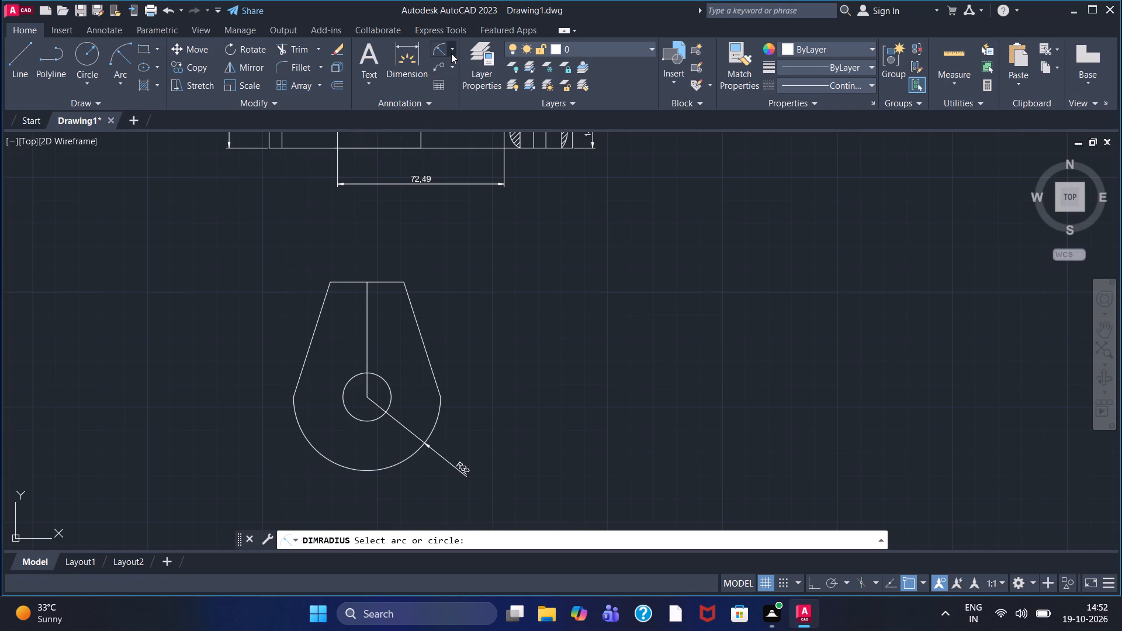
click(458, 72)
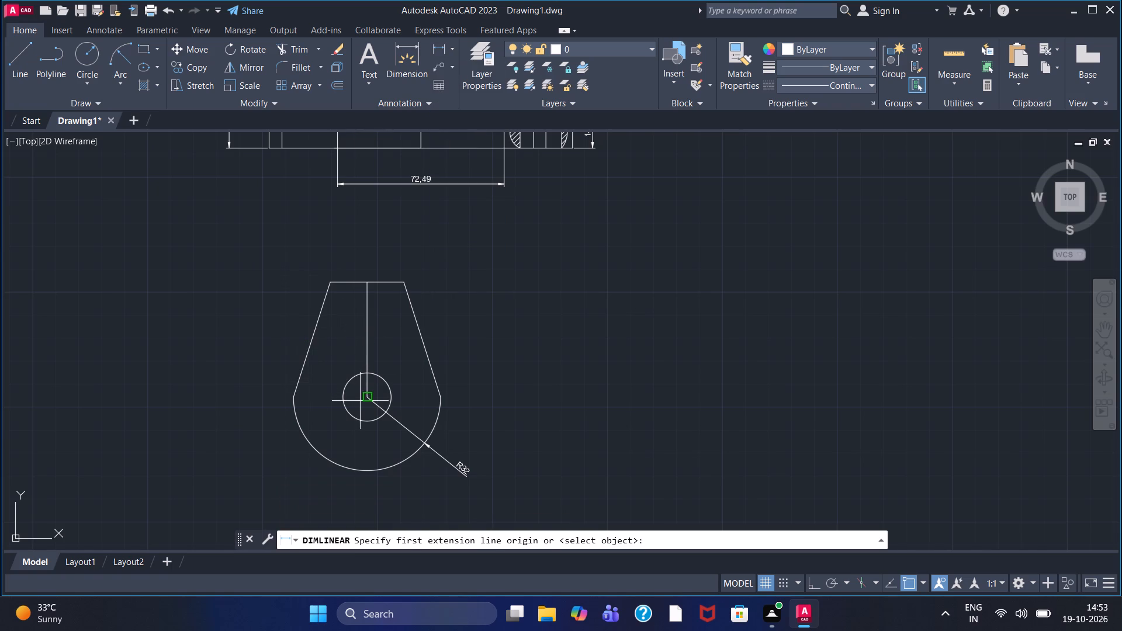
drag(363, 400, 363, 391)
click(368, 286)
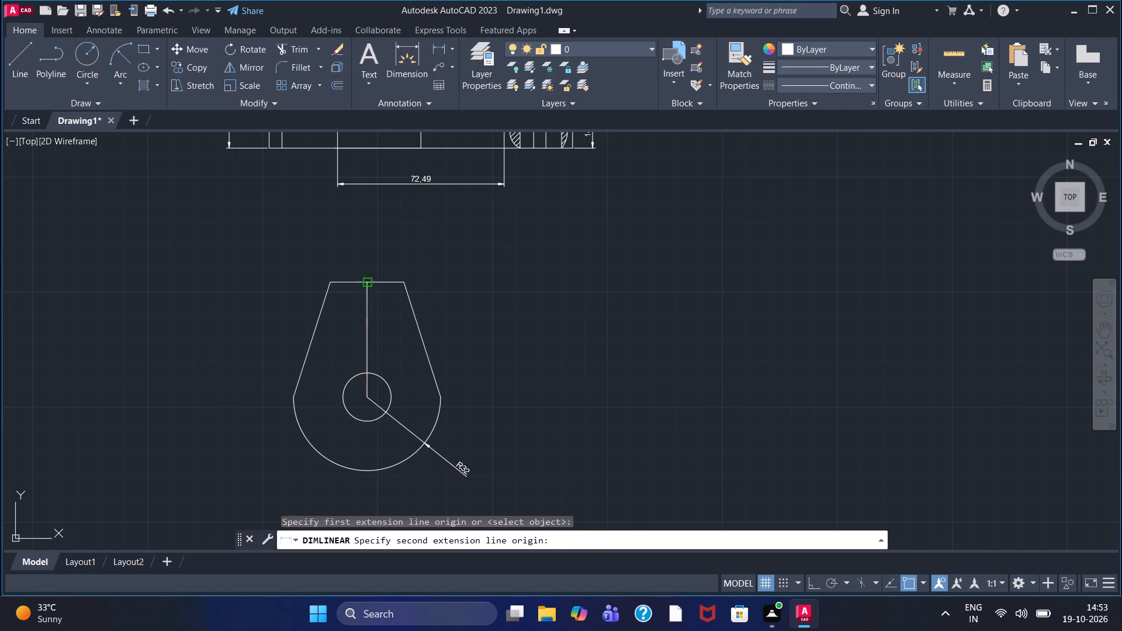
click(255, 308)
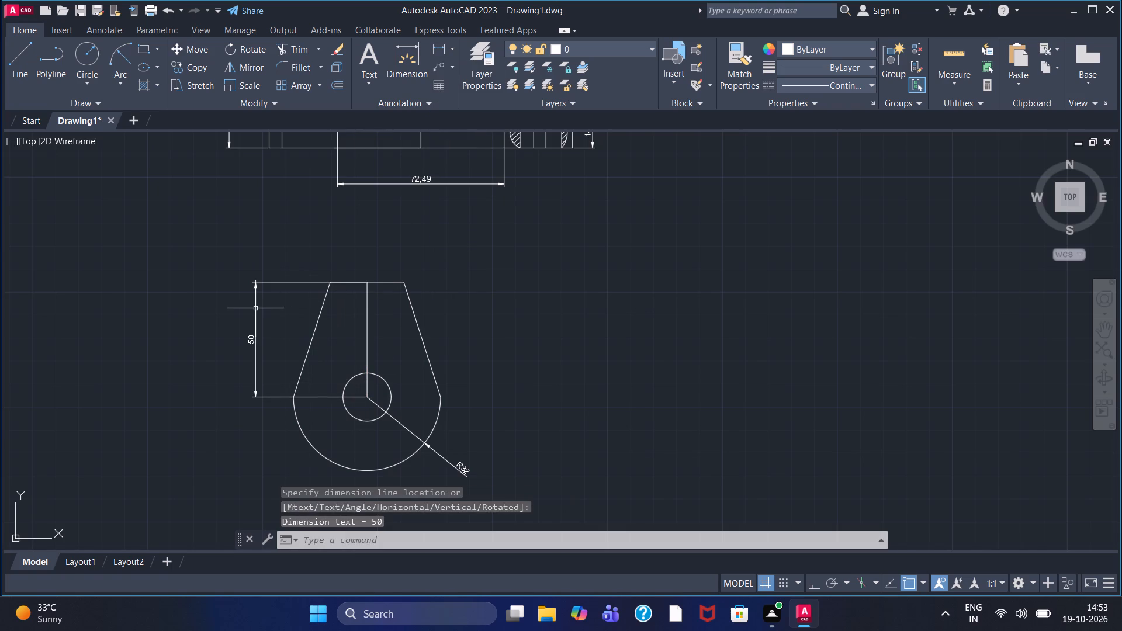
Add a horizontal linear dimension across the shape's top edge, placed just above it.
click(439, 44)
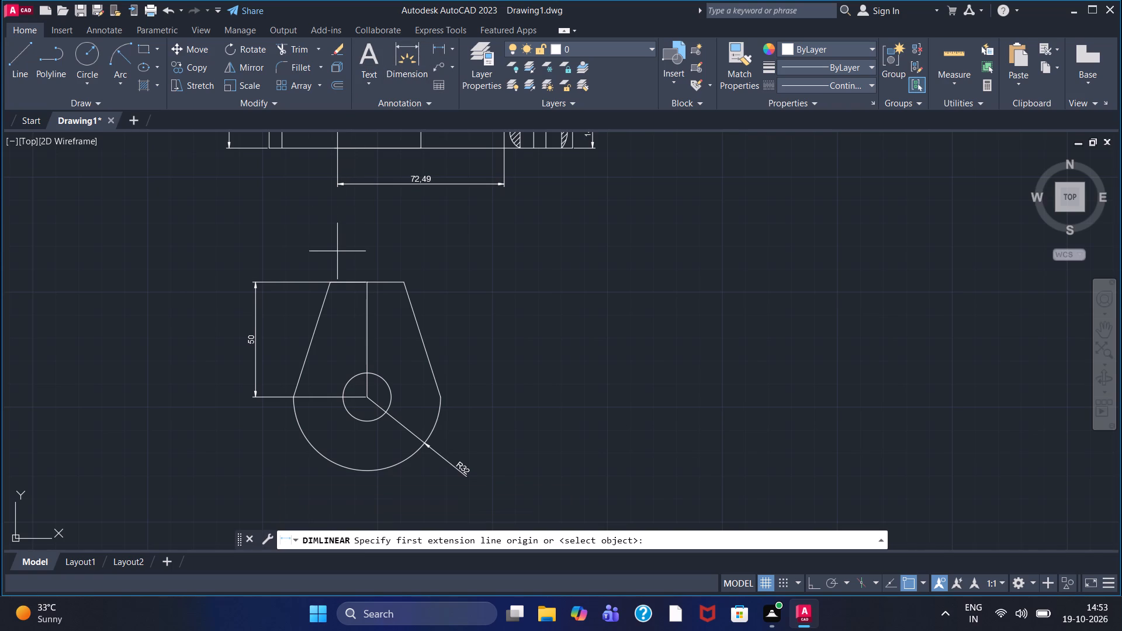
click(331, 282)
click(403, 280)
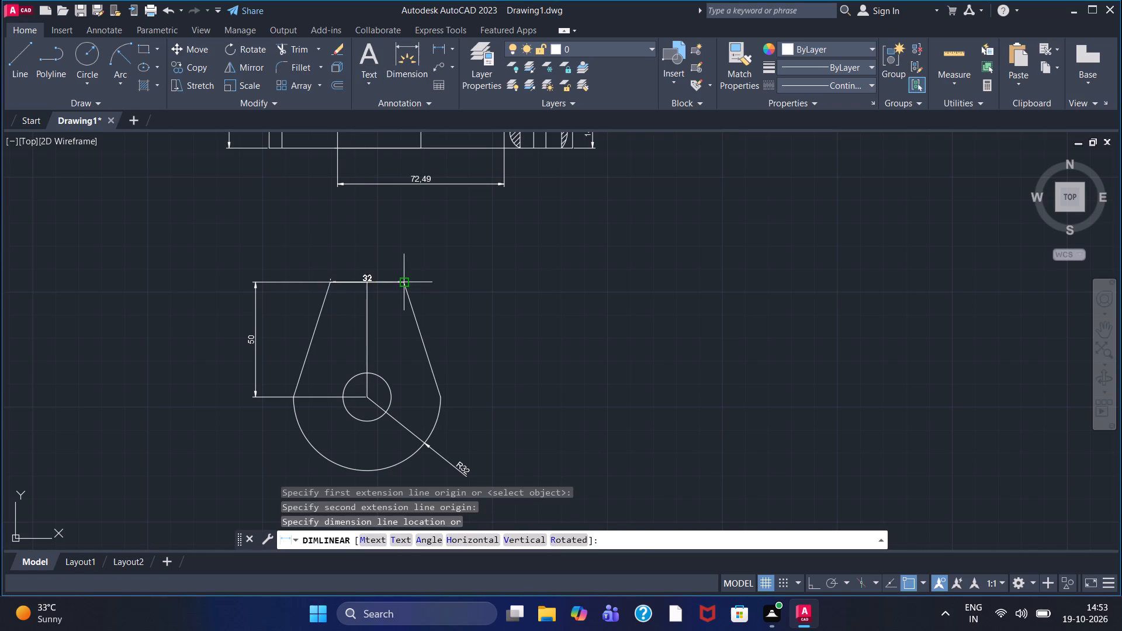
click(368, 258)
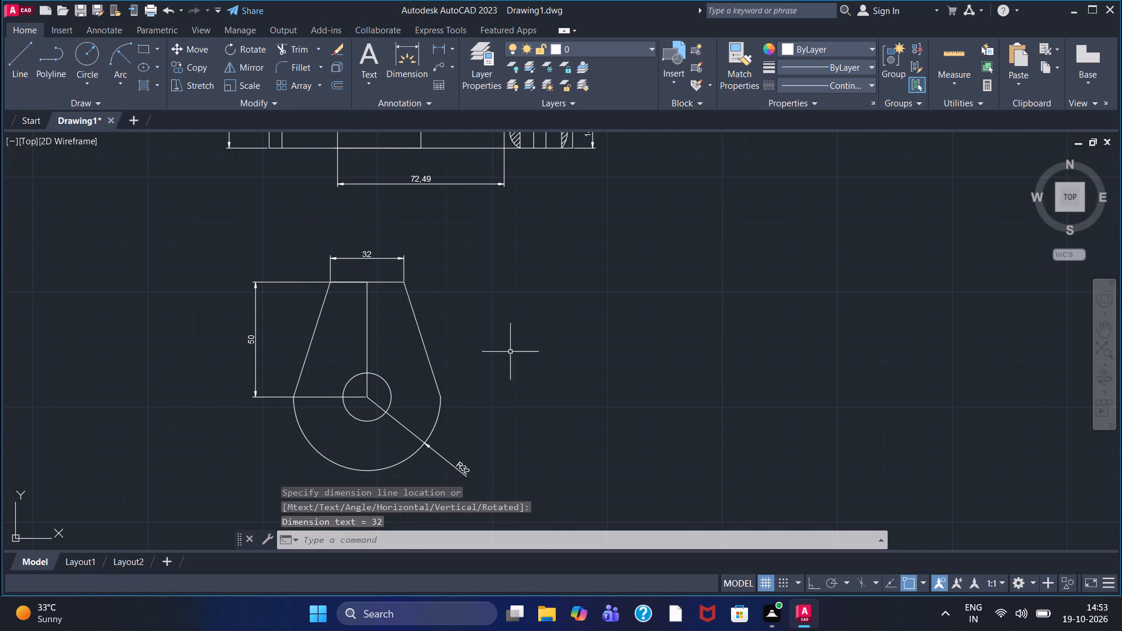
With Ortho on, draw a horizontal line about 41 long to the right from the shape's upper right corner.
middle_drag(520, 344, 427, 326)
scroll(425, 323, down, 1)
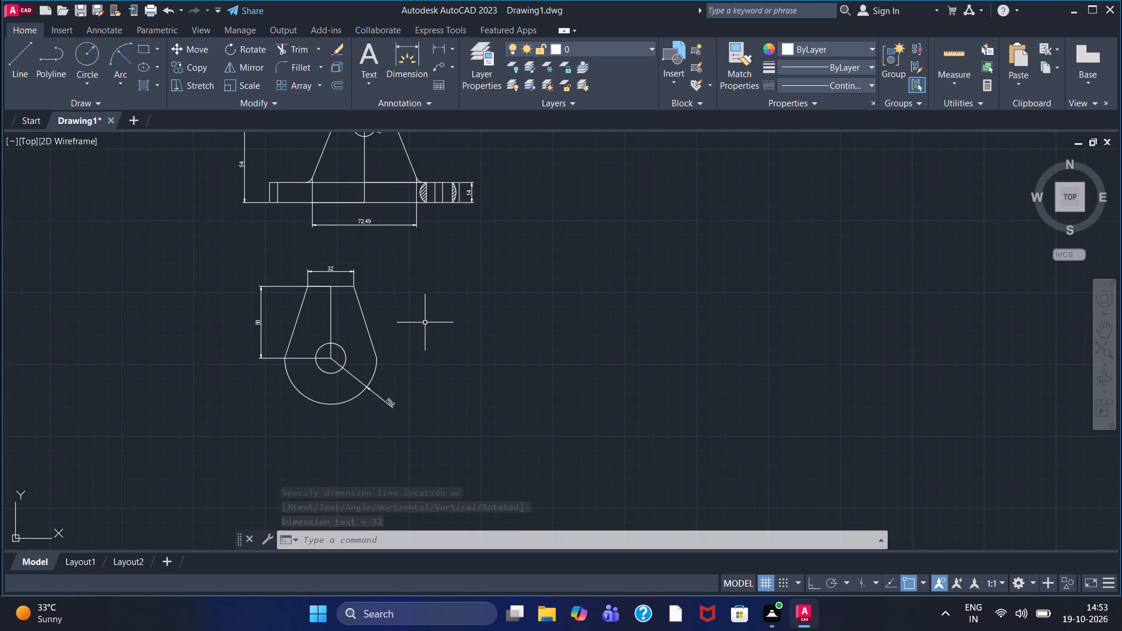
middle_drag(487, 335, 479, 338)
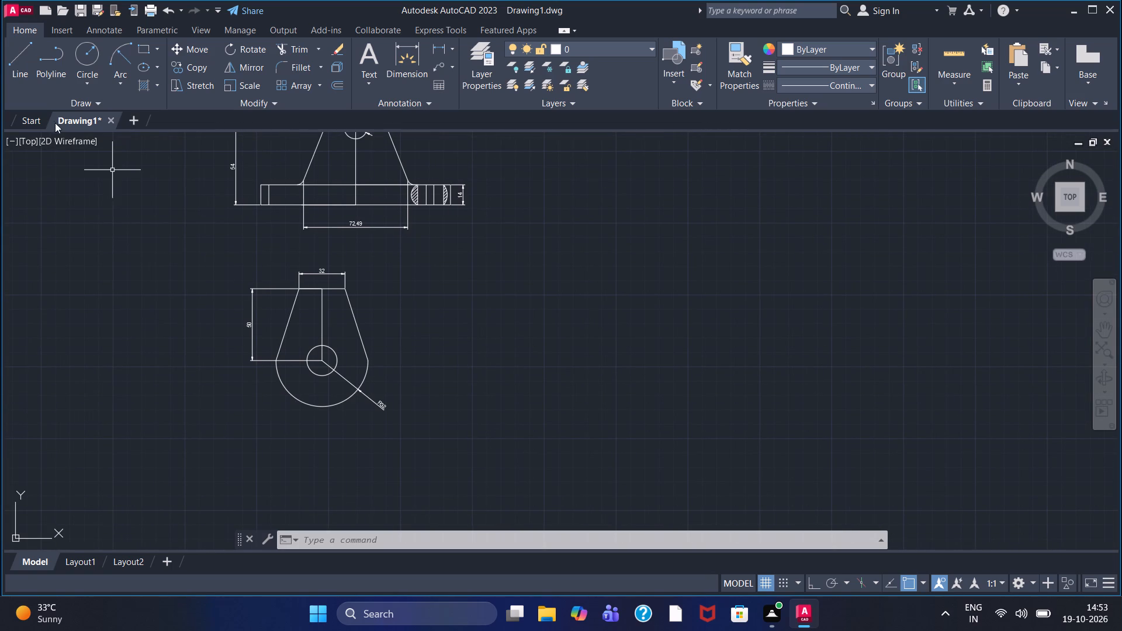
click(32, 77)
click(341, 292)
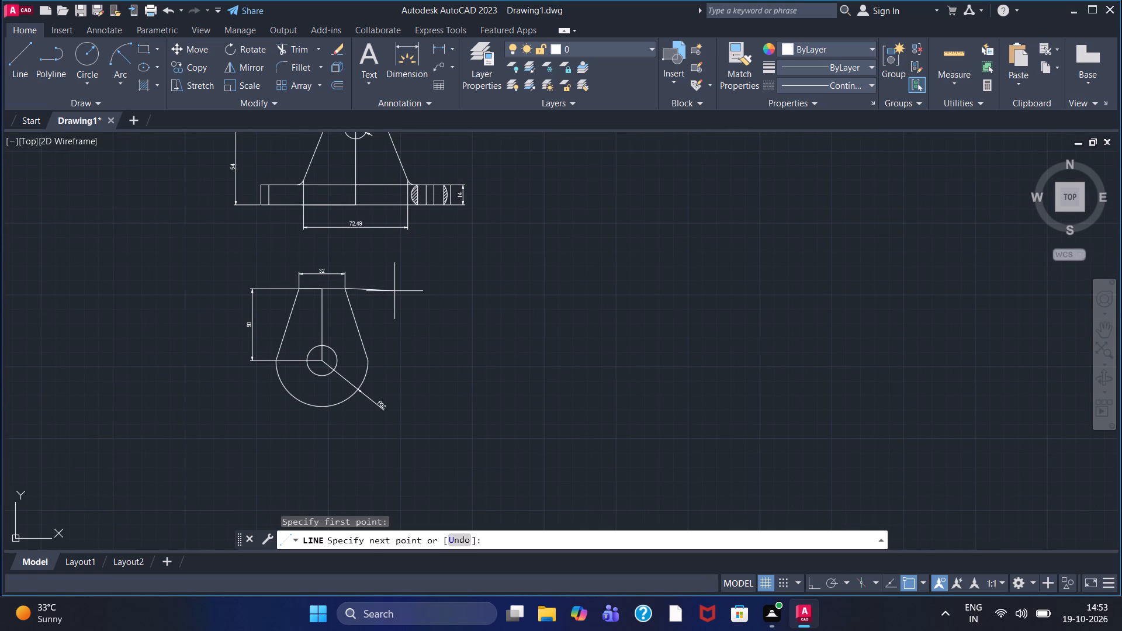
key(F8)
click(404, 323)
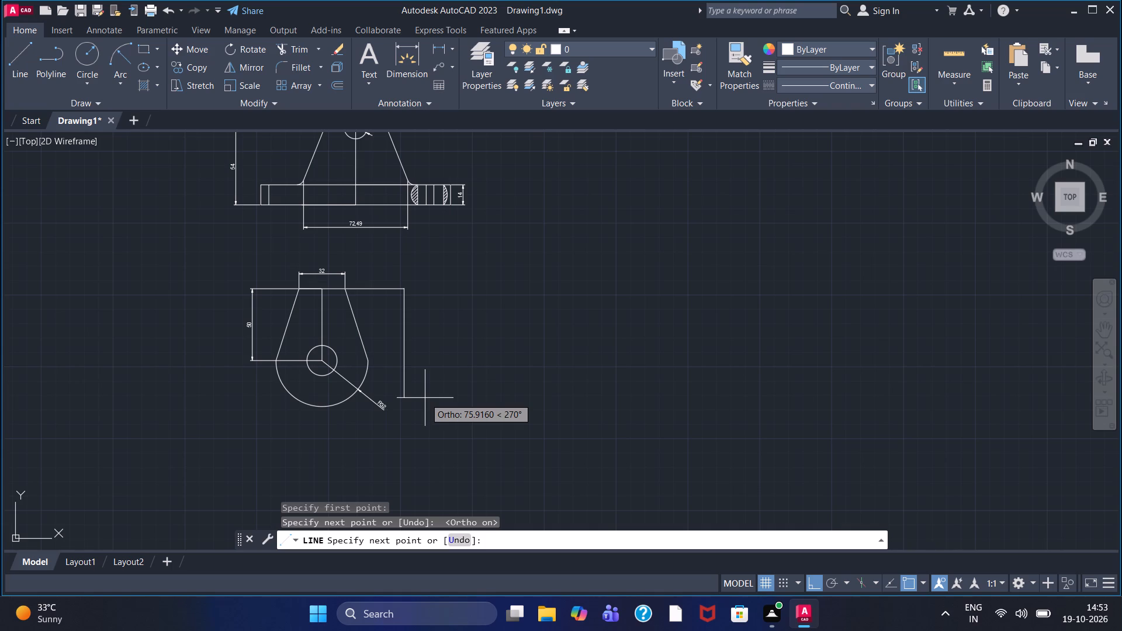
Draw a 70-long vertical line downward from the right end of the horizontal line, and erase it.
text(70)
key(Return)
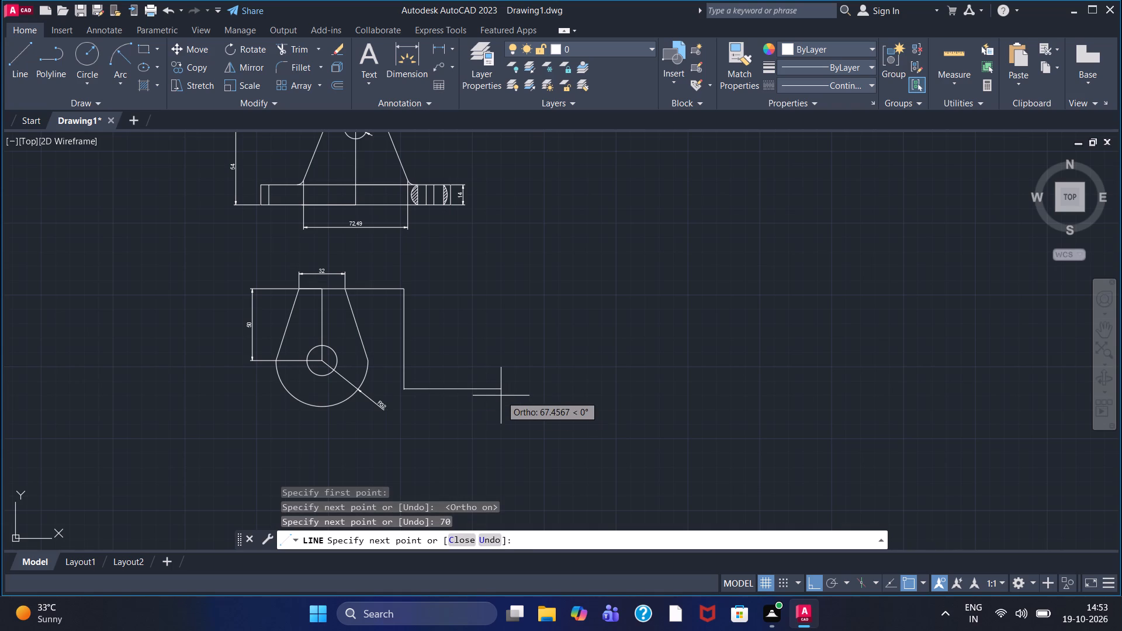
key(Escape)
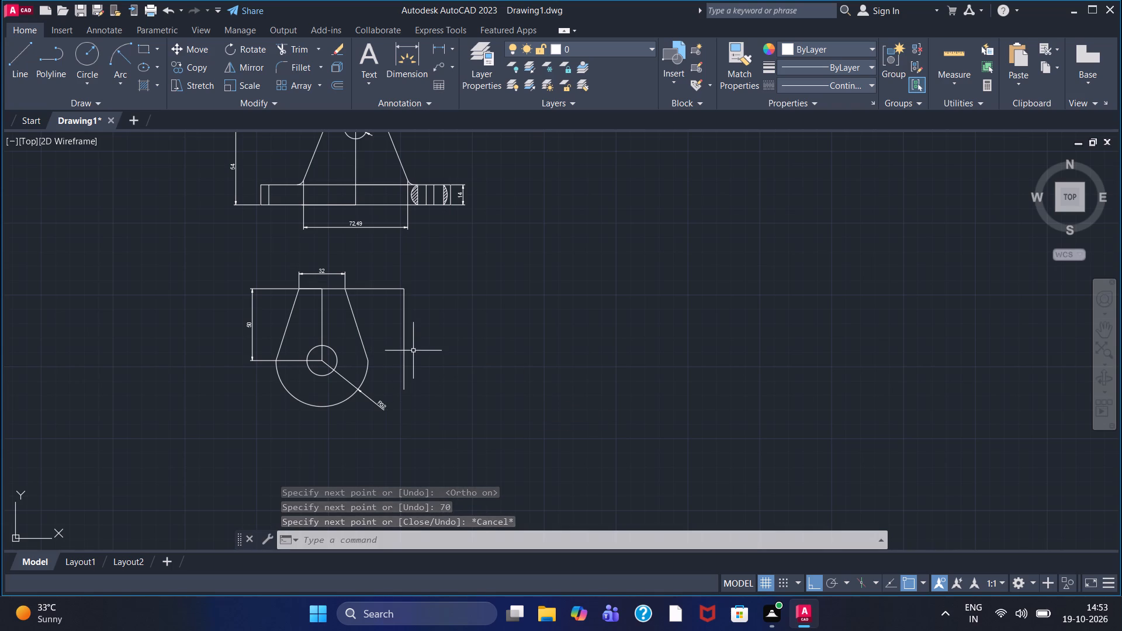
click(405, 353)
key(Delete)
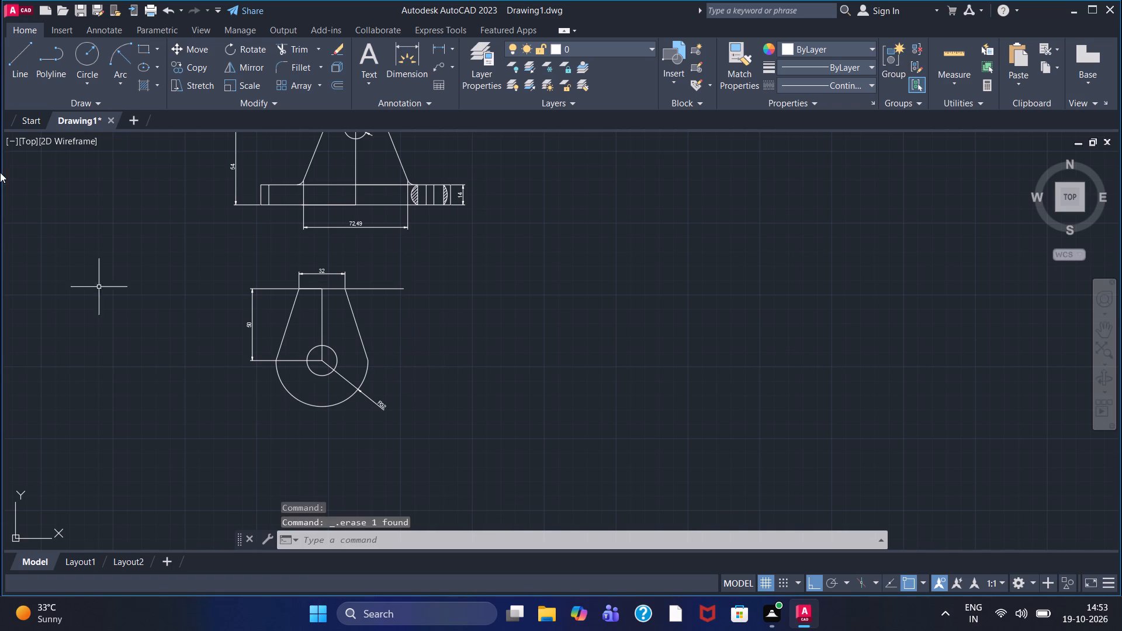
Draw a closed rectangle 32 wide and about 88 high, running down from the right end of the horizontal projection line.
click(19, 80)
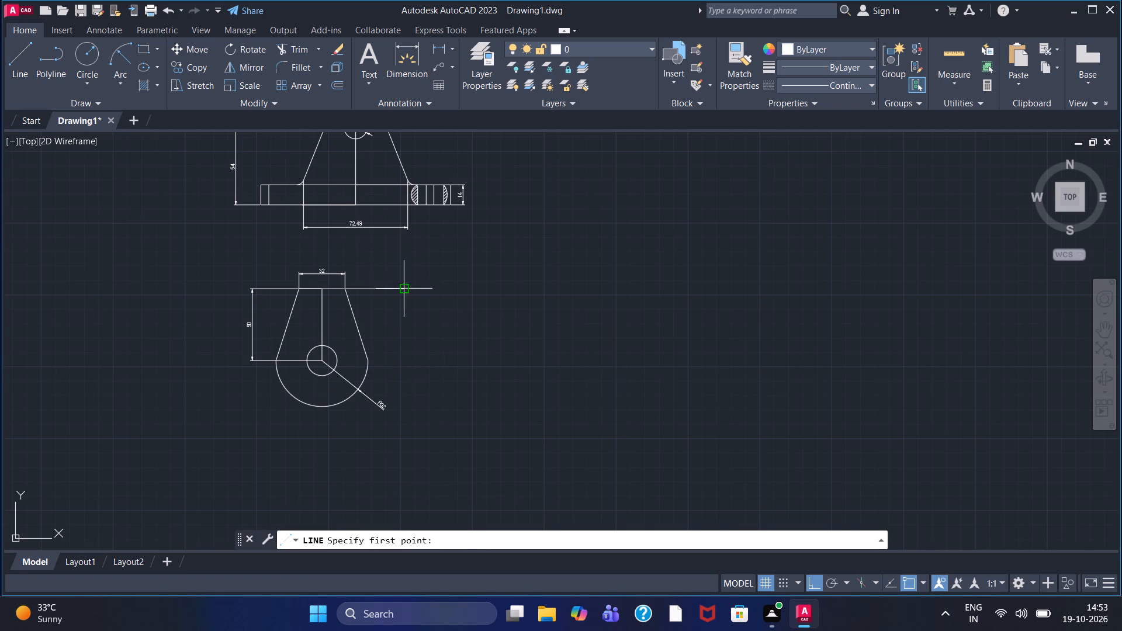
click(403, 288)
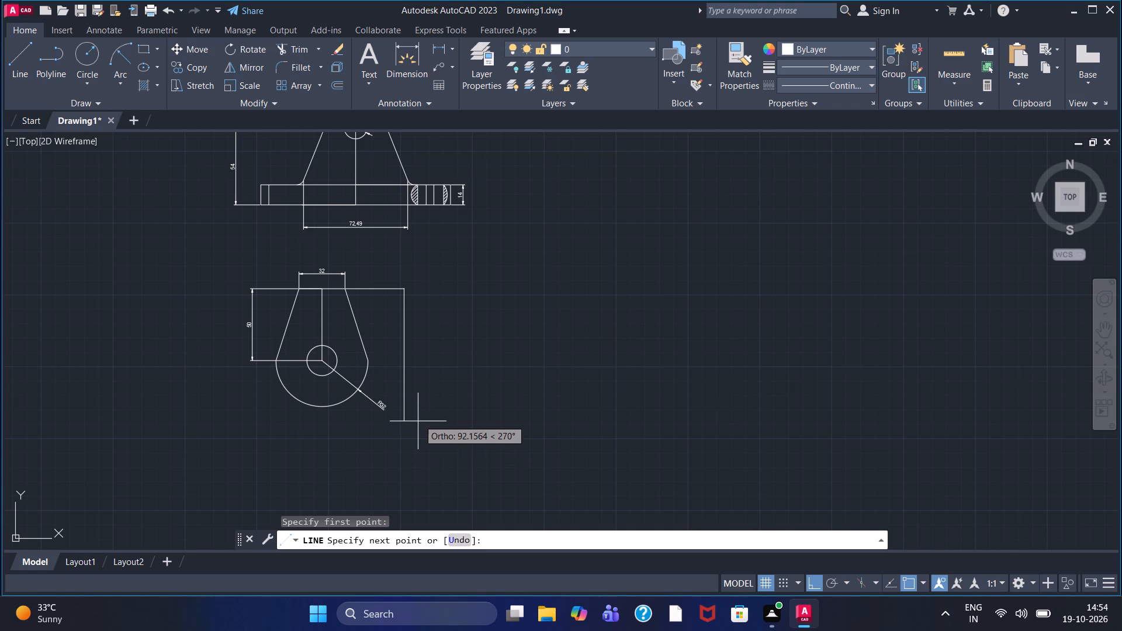
double_click(418, 415)
text(32)
key(Return)
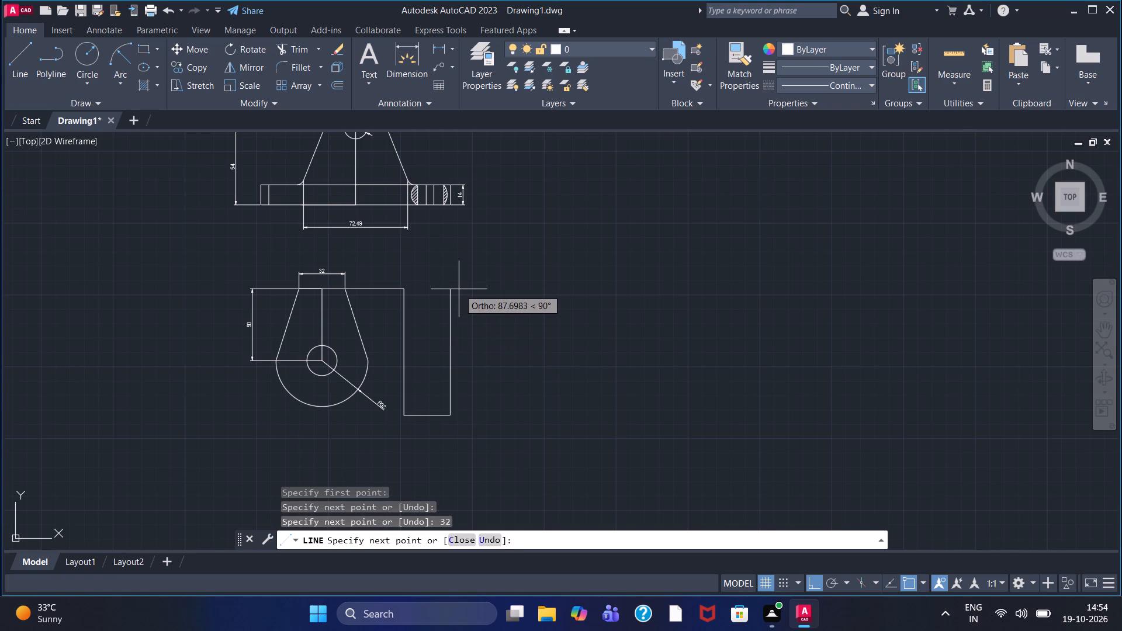
click(459, 289)
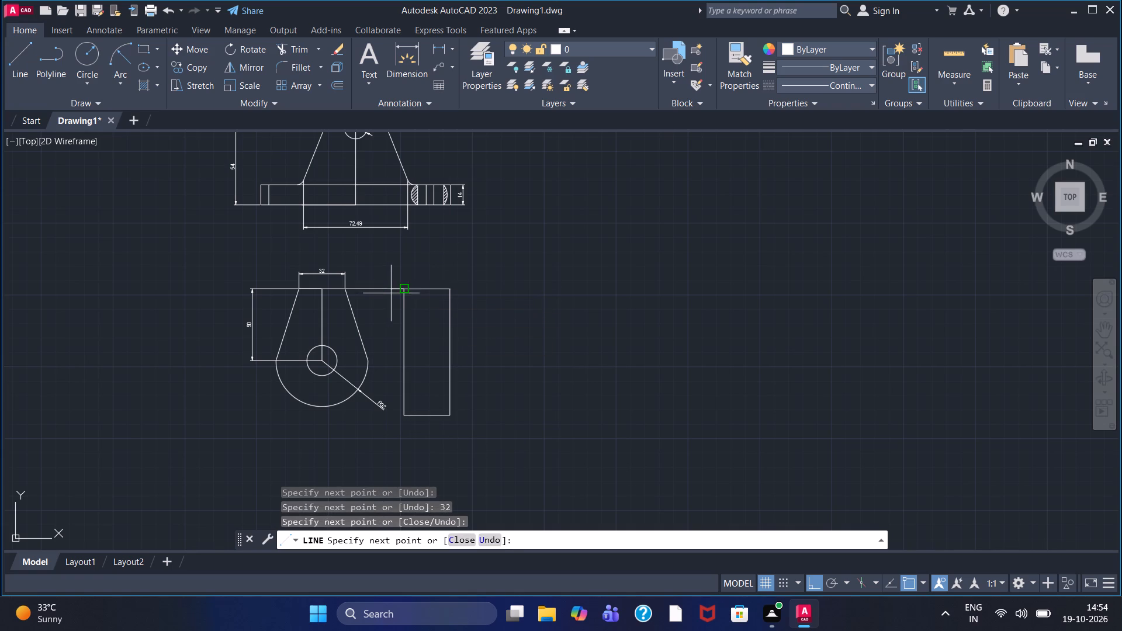
click(407, 292)
right_click(407, 292)
click(427, 303)
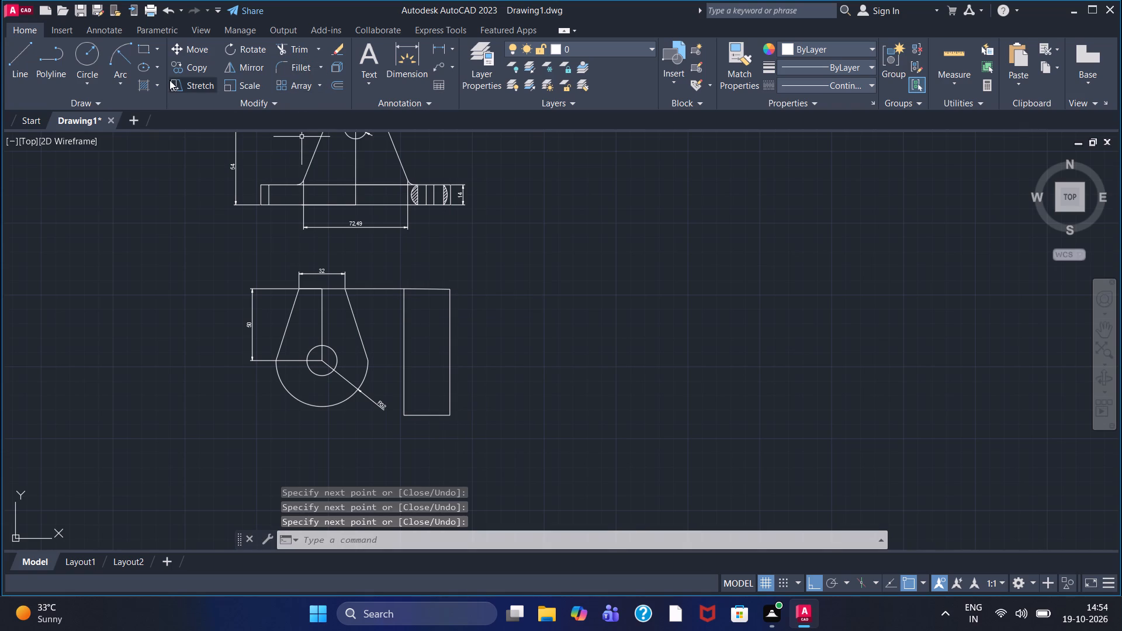
Trim away the horizontal projection line between the tapered shape and the rectangle.
click(303, 46)
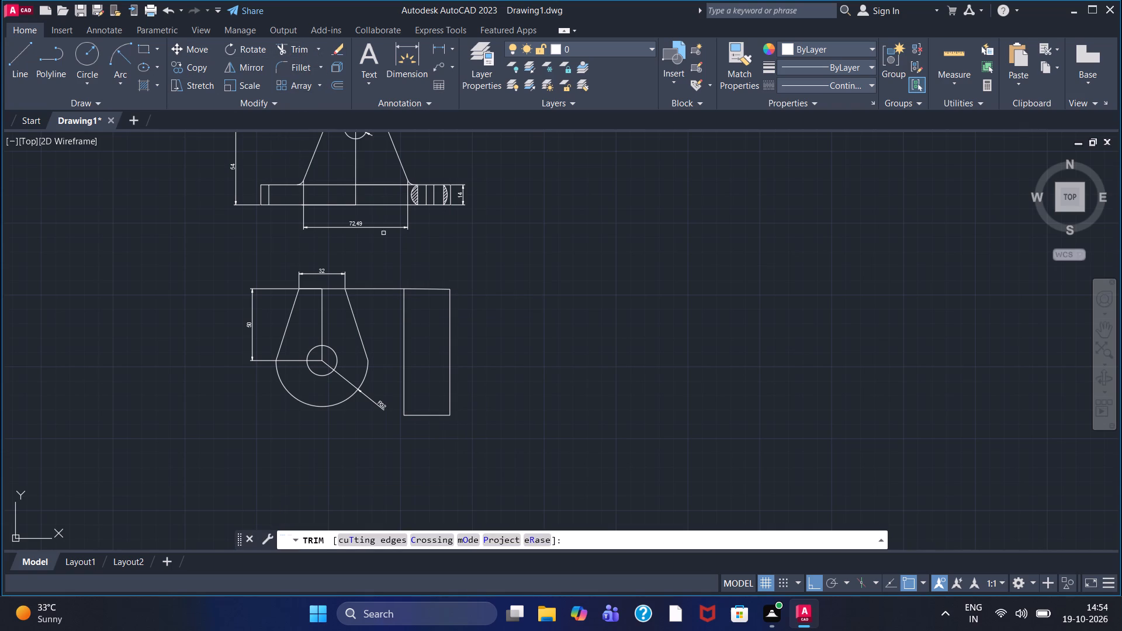
click(380, 289)
From the rectangle's upper left corner, draw lines 38 down, right past the right side, 16 down, and left past the left side.
scroll(383, 309, down, 1)
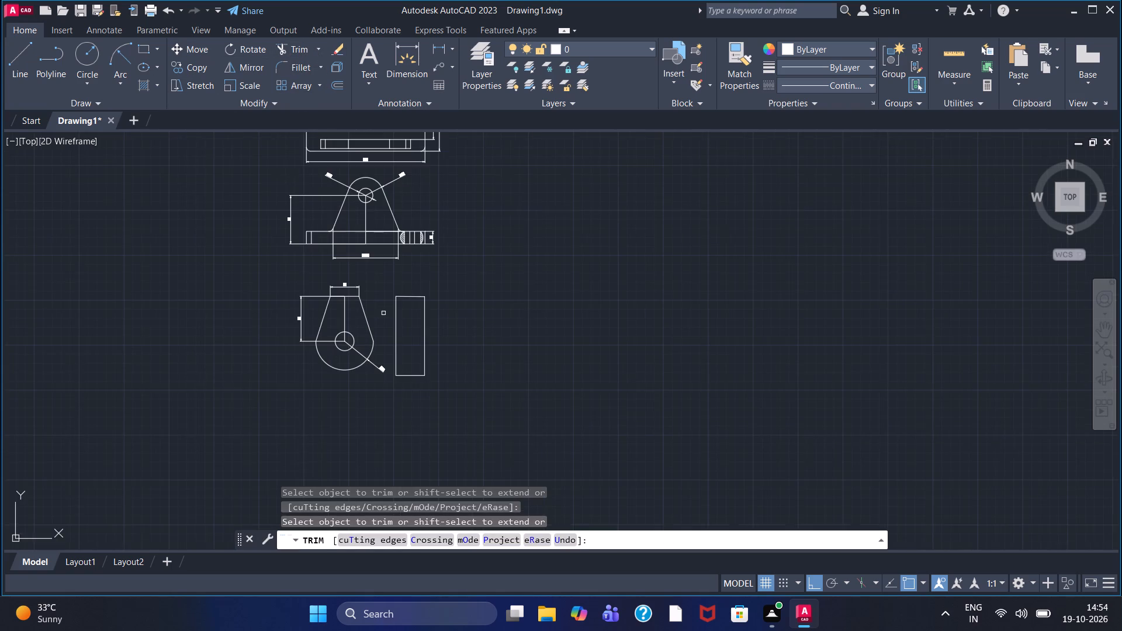
scroll(383, 313, up, 2)
middle_drag(383, 313, 361, 301)
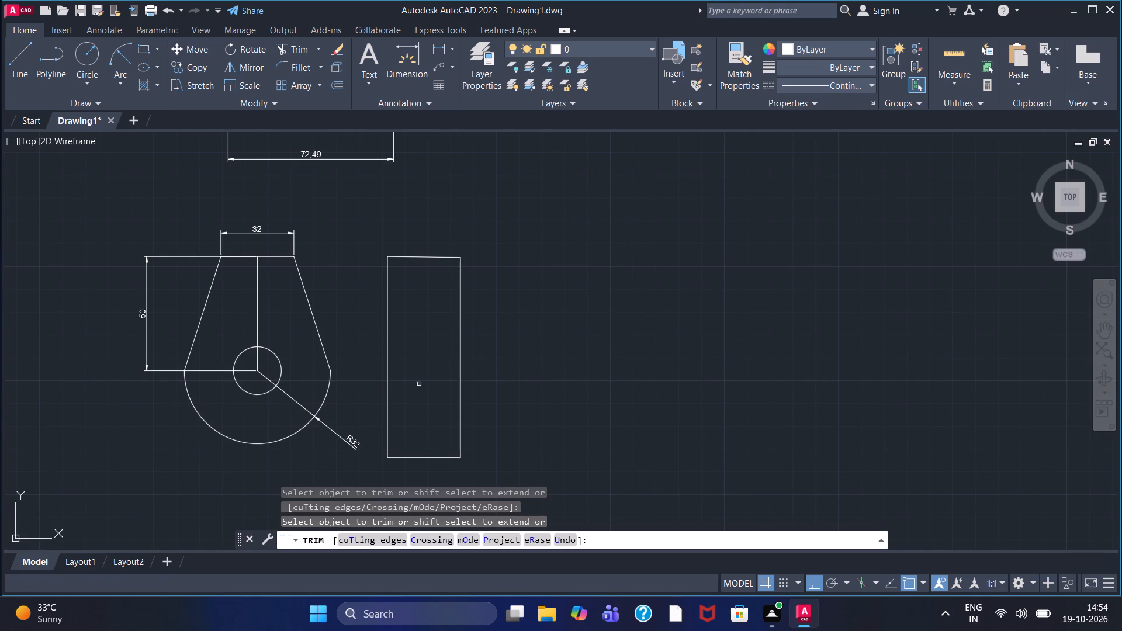
click(15, 61)
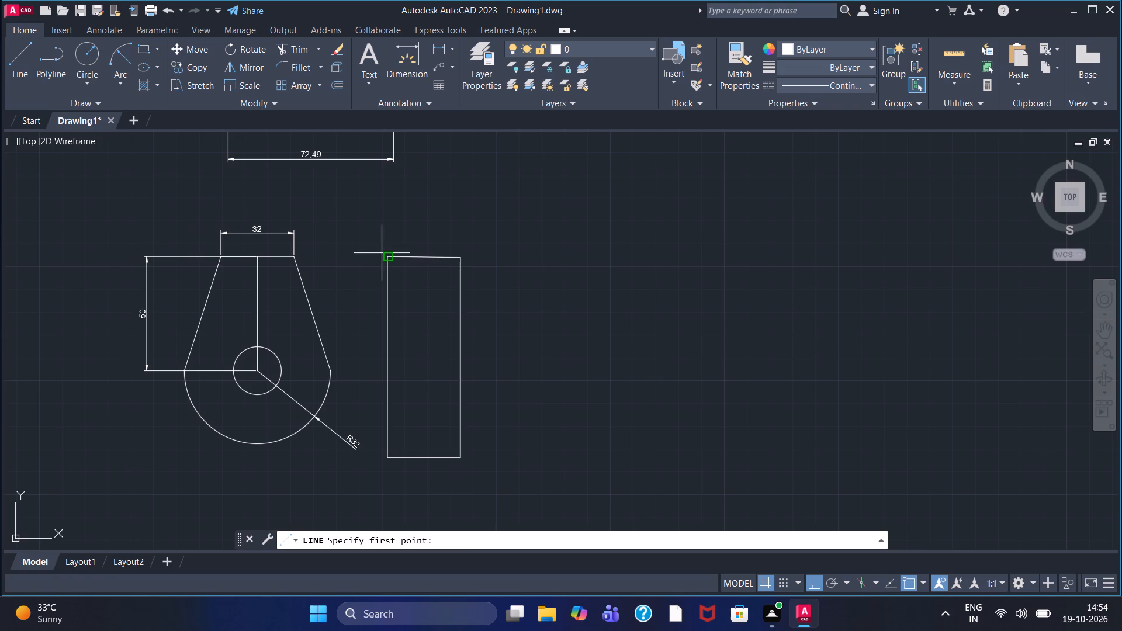
click(387, 255)
text(38)
key(Return)
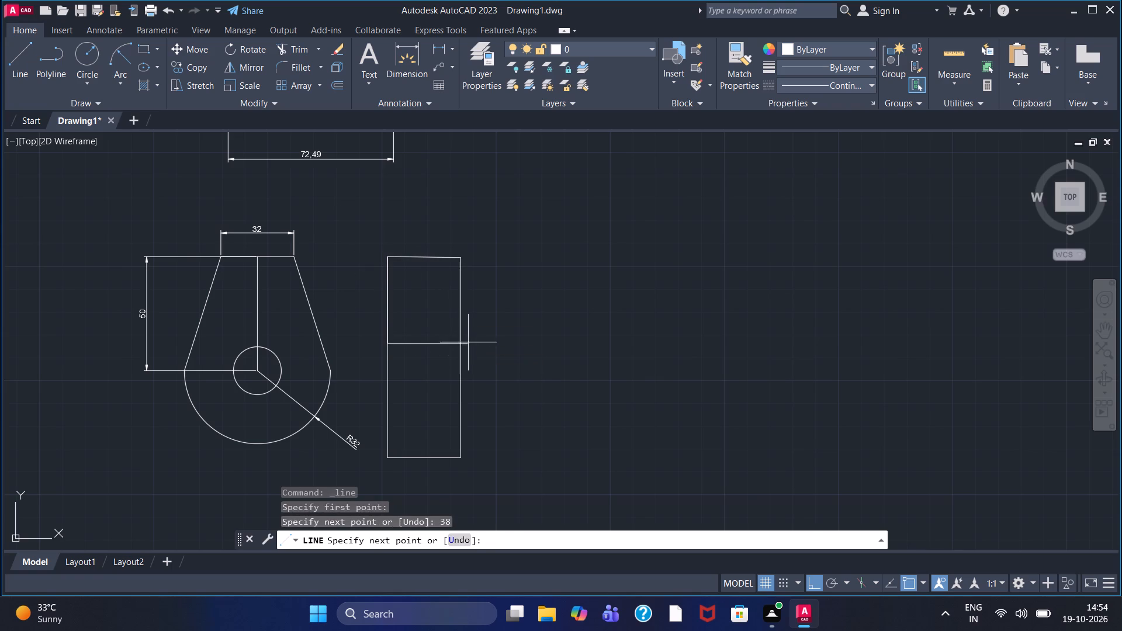
double_click(470, 341)
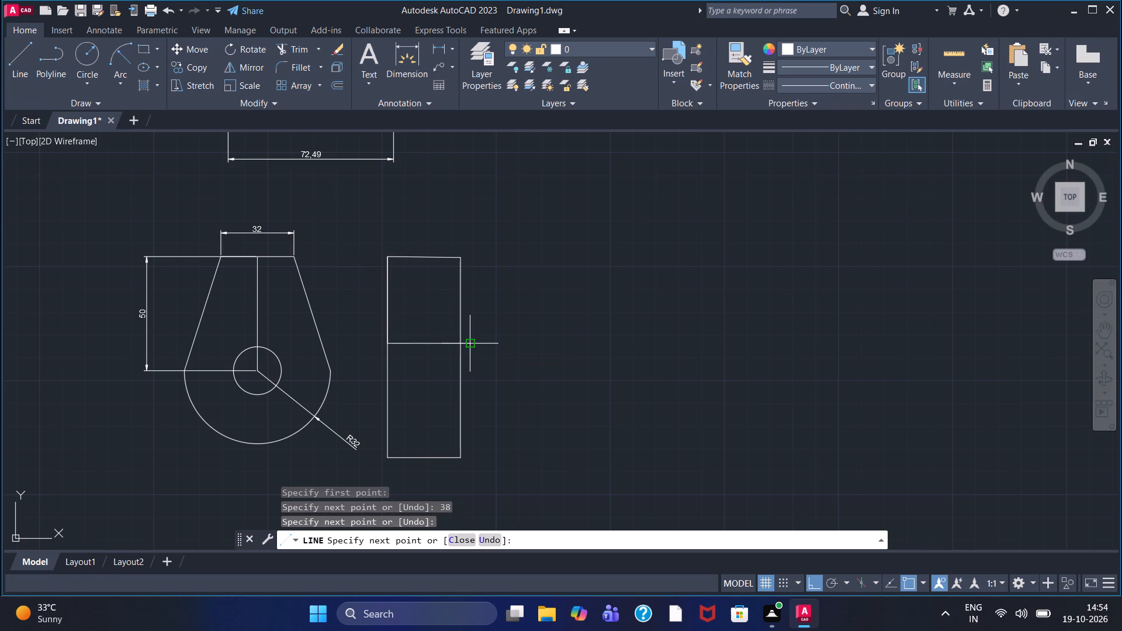
key(1)
click(482, 375)
key(6)
key(Return)
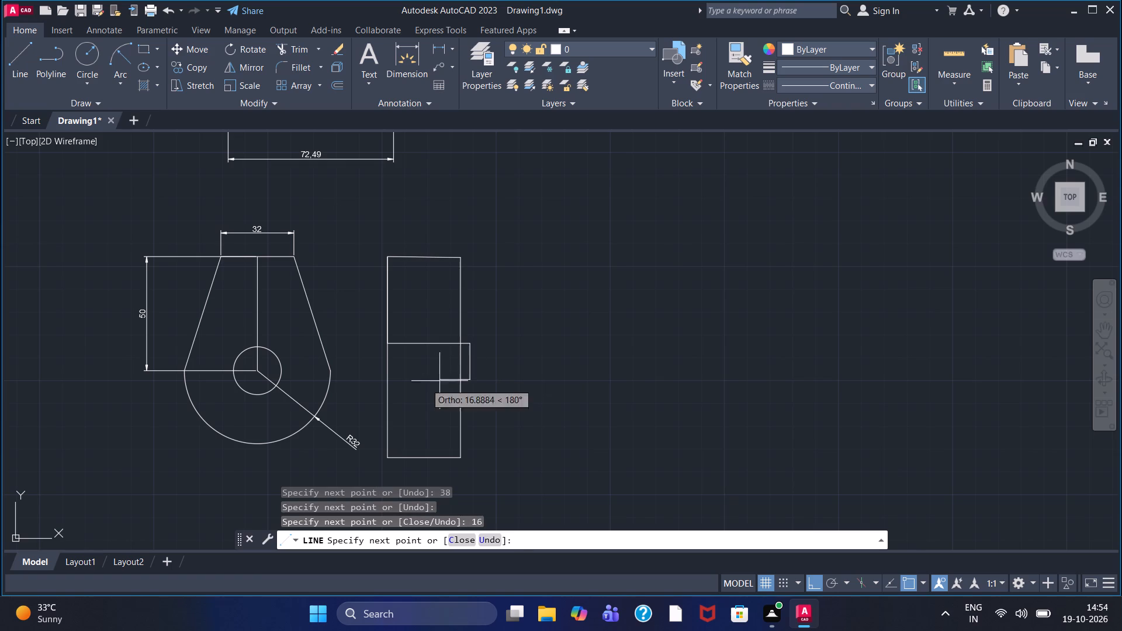
click(369, 390)
right_click(369, 390)
click(378, 394)
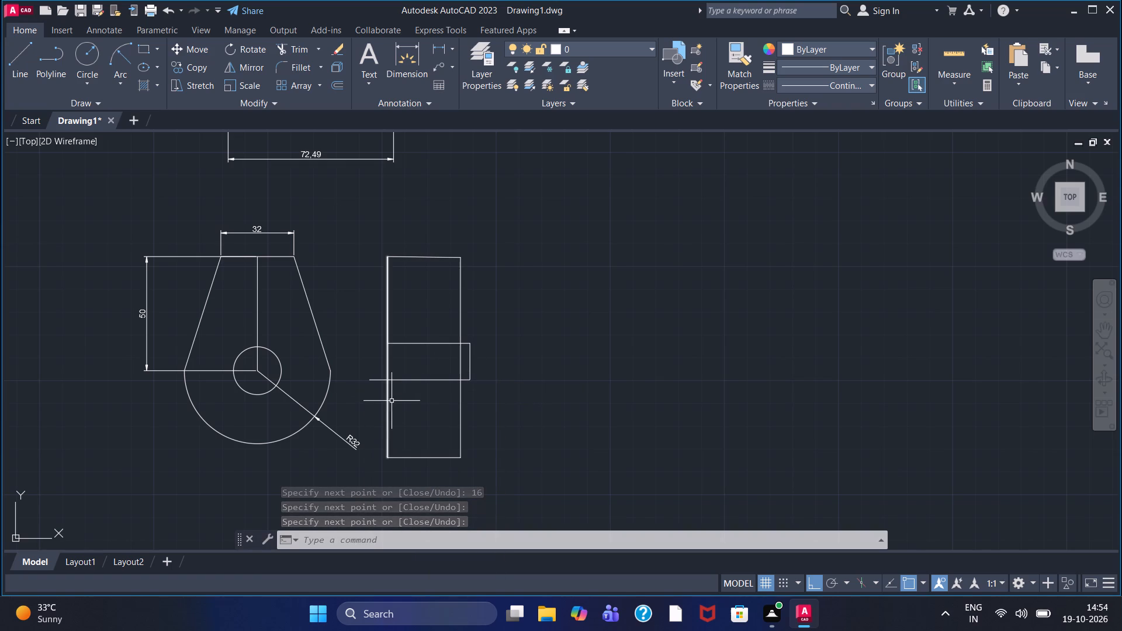
Draw a line 34 down from the rectangle's upper right corner and about 41 left, past the rectangle's left side.
click(18, 74)
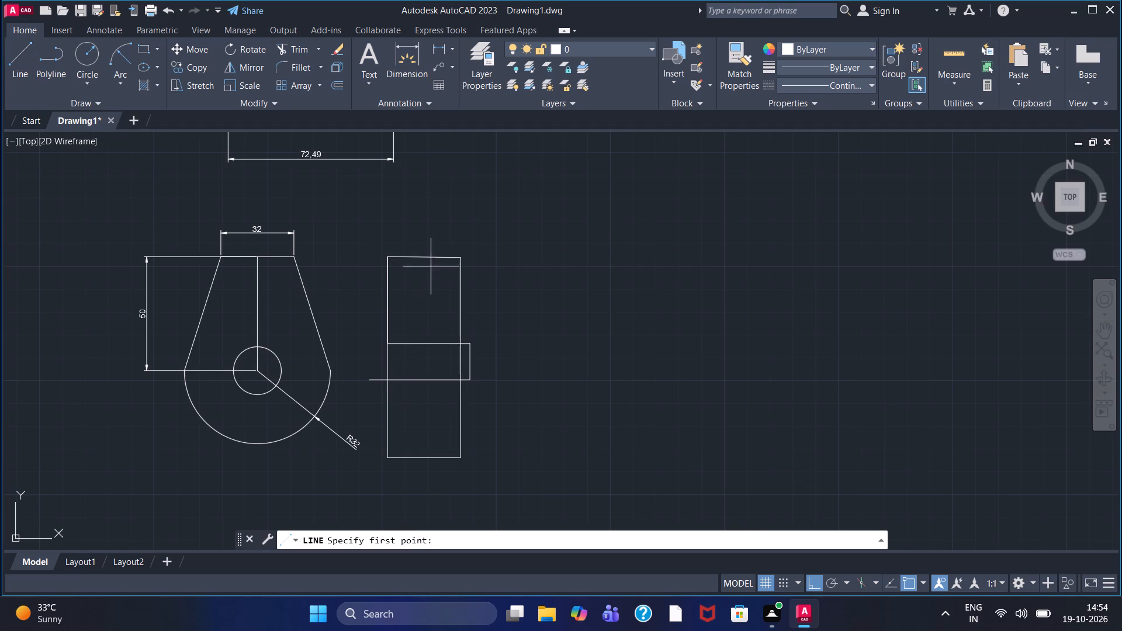
drag(462, 259, 462, 269)
text(34)
key(Return)
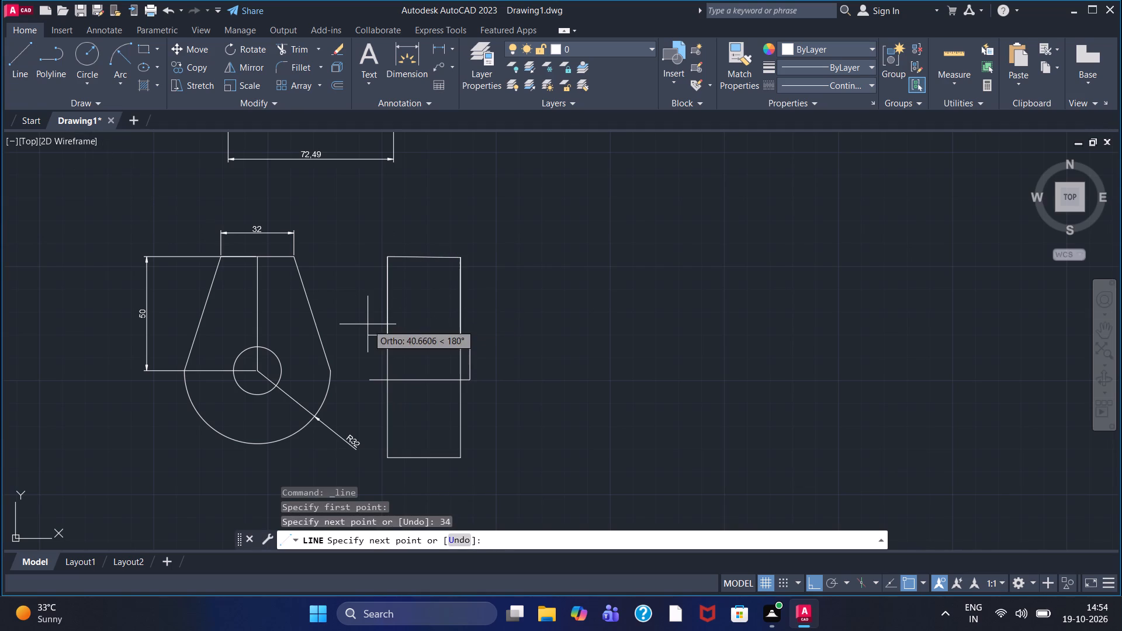
click(368, 324)
right_click(368, 324)
double_click(372, 327)
scroll(383, 334, up, 2)
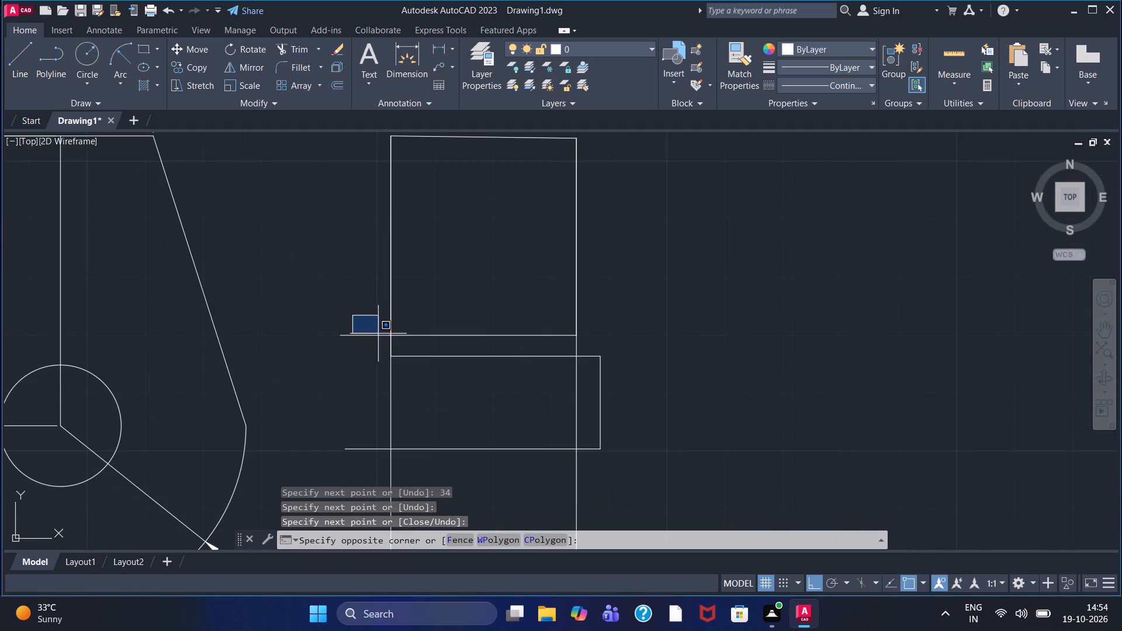
key(Escape)
Draw a vertical line from the midpoint of the rectangle's top edge down to just below the second horizontal line.
scroll(348, 308, up, 1)
scroll(348, 308, down, 1)
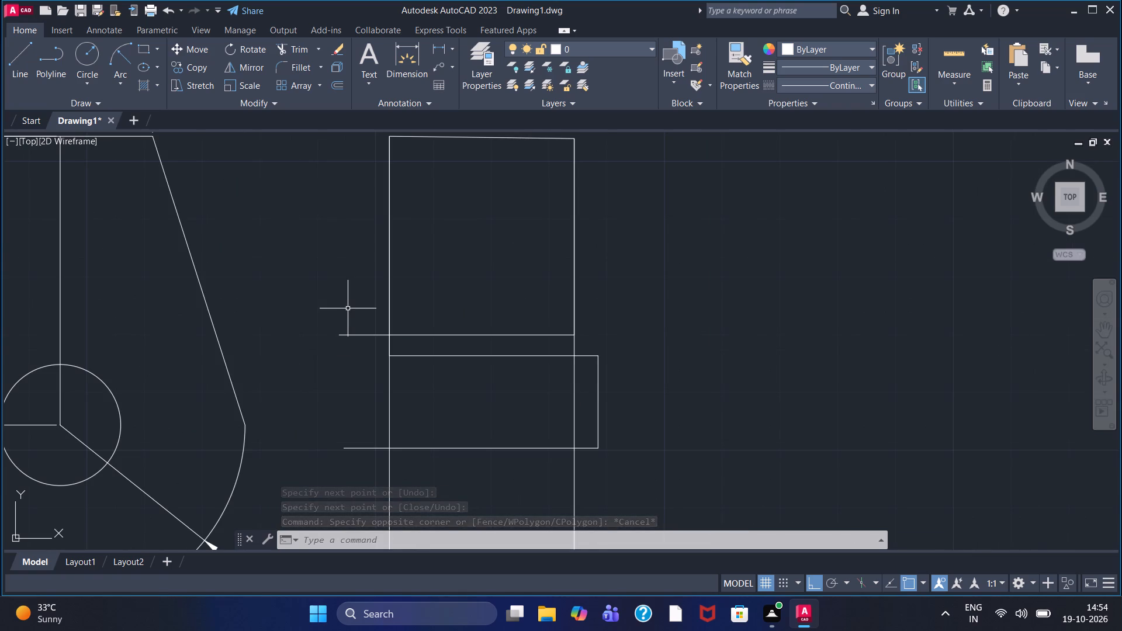
click(33, 50)
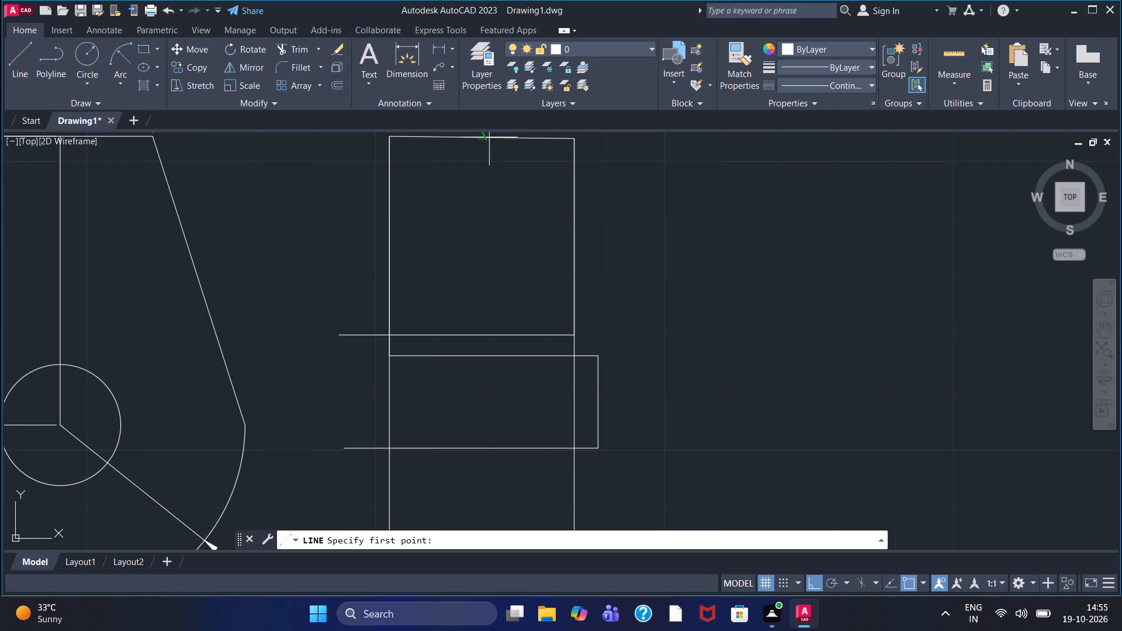
middle_drag(480, 141, 472, 171)
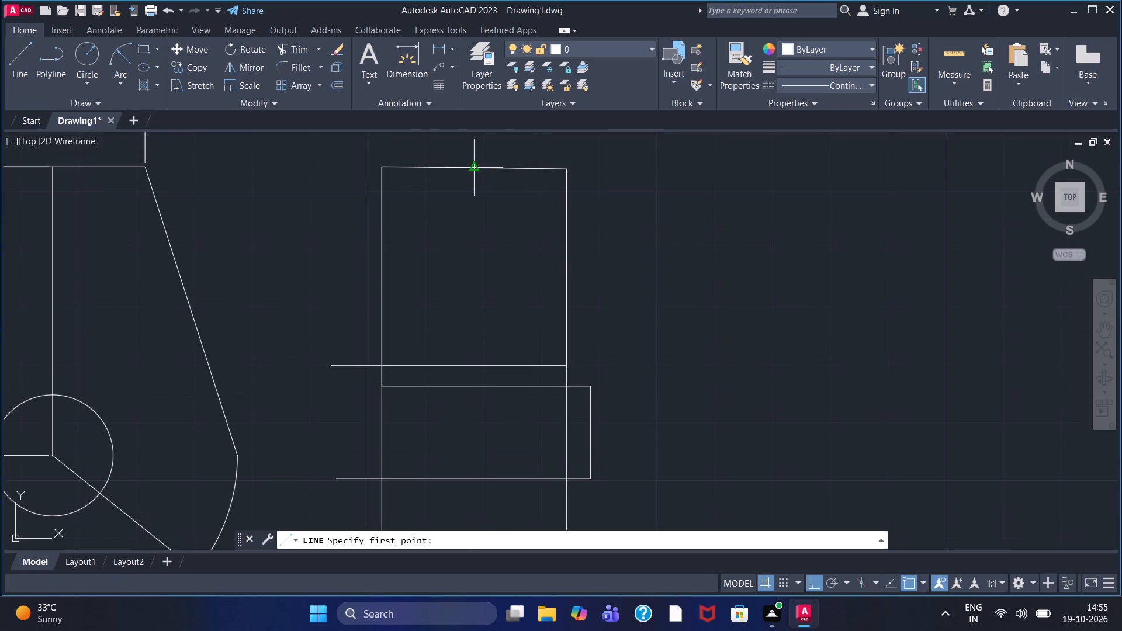
click(475, 168)
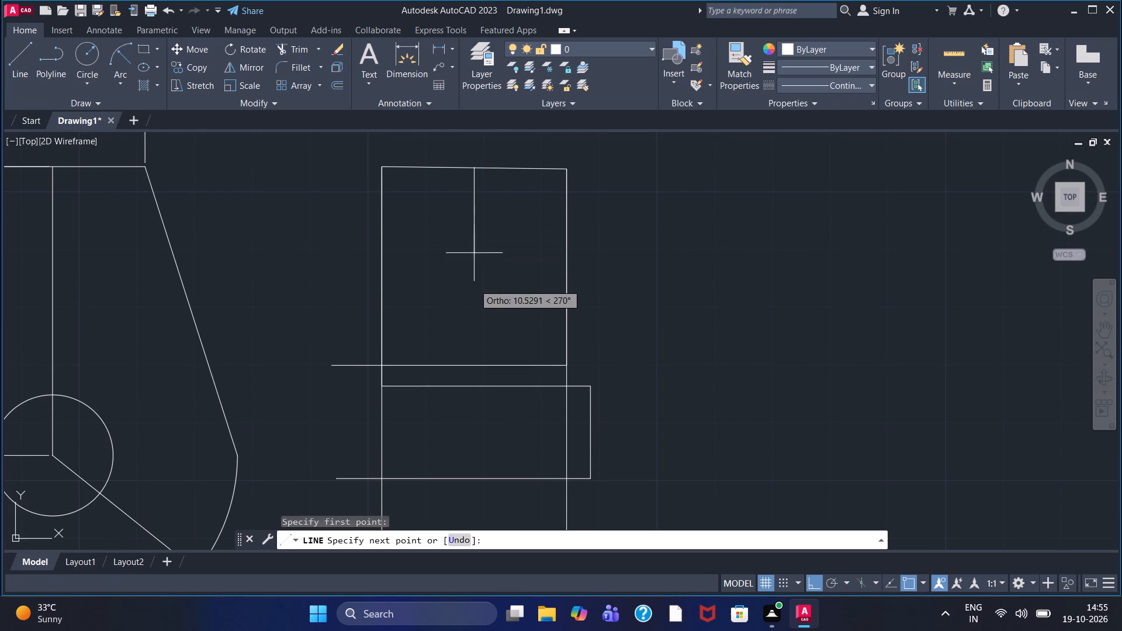
click(472, 397)
right_click(472, 397)
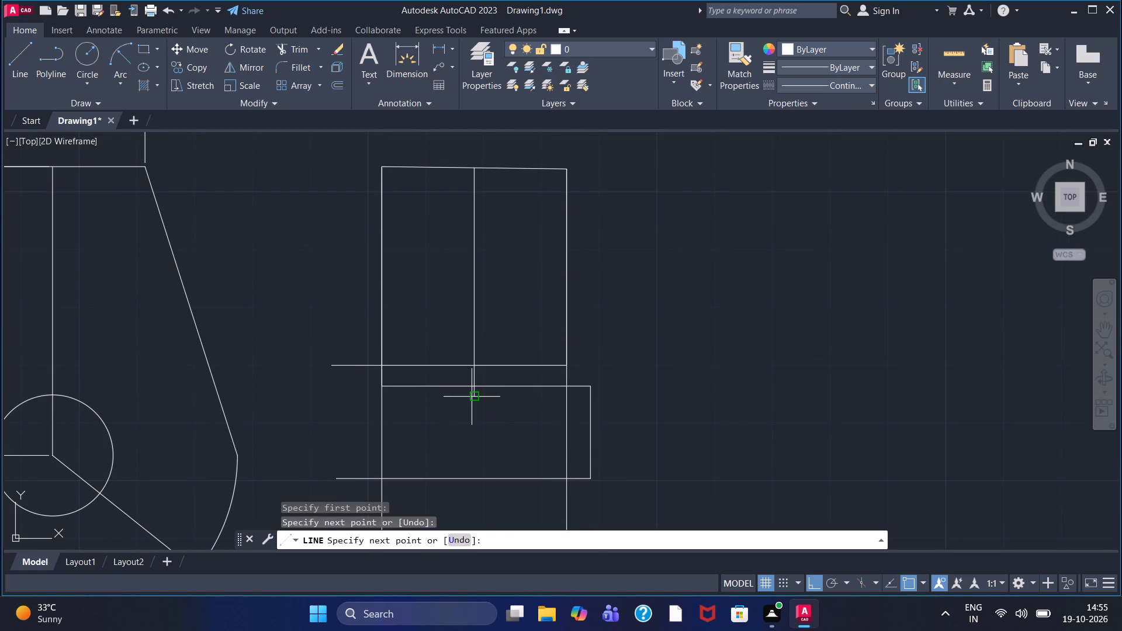
click(501, 403)
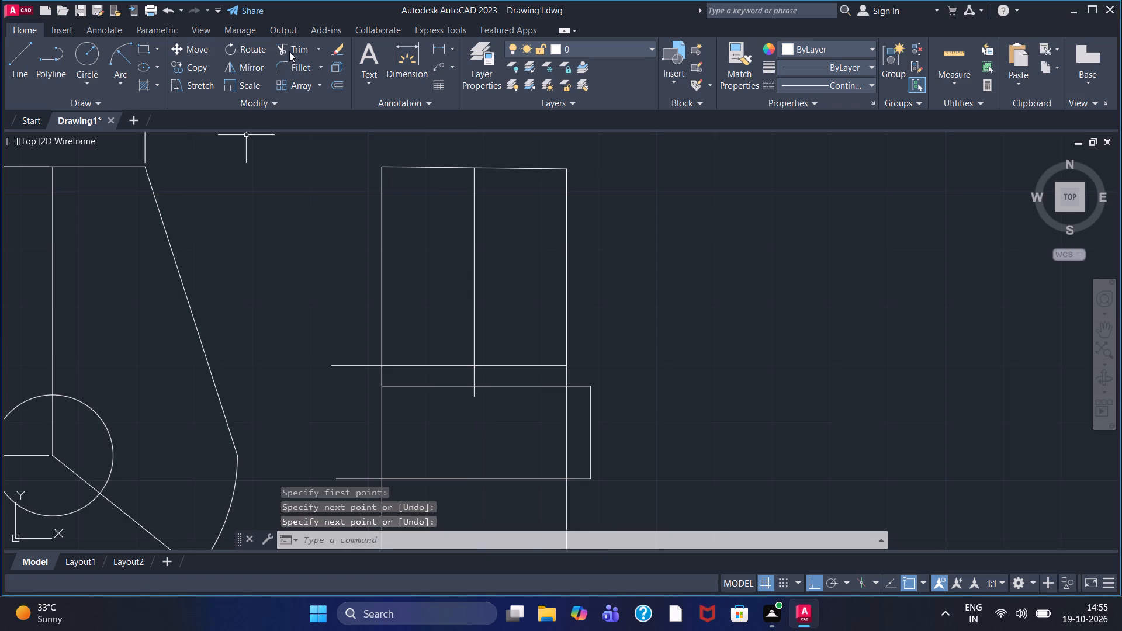
Trim the horizontal lines' overhangs beyond the rectangle's left side and the centre line's end below the second horizontal line.
click(289, 51)
drag(362, 379, 365, 344)
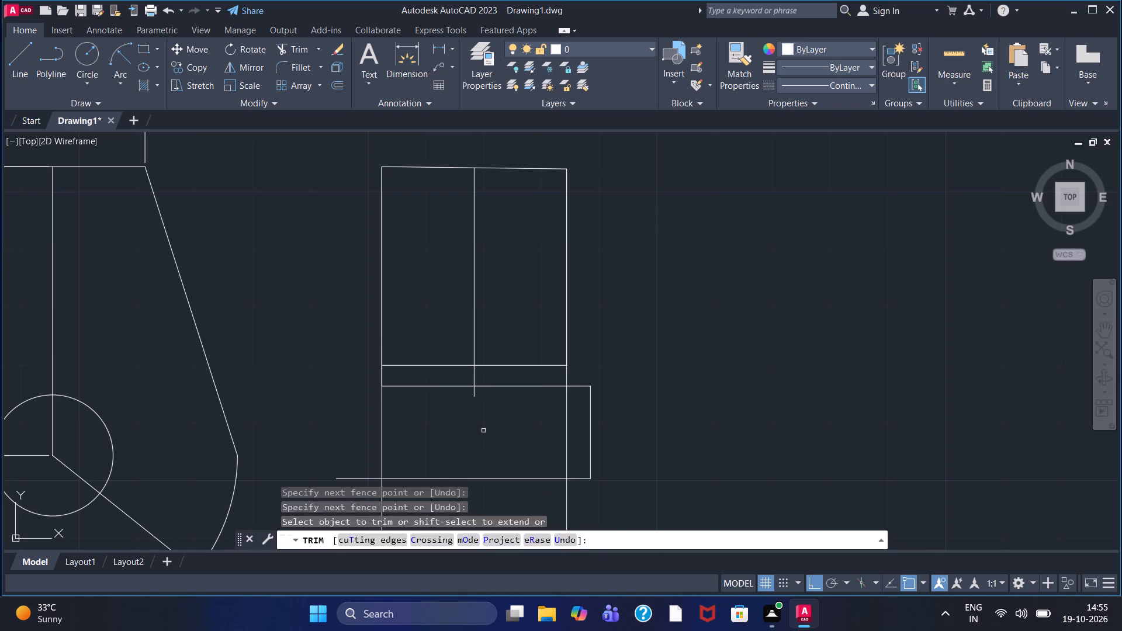
scroll(480, 408, up, 2)
drag(453, 373, 478, 373)
scroll(463, 396, down, 2)
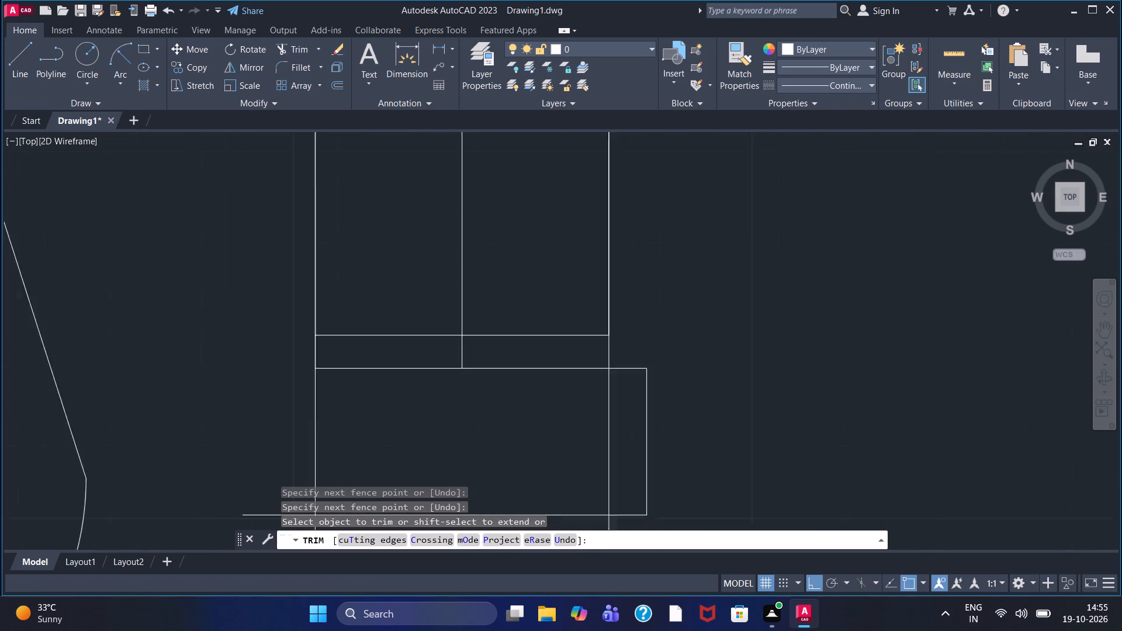
drag(347, 484, 345, 449)
click(345, 449)
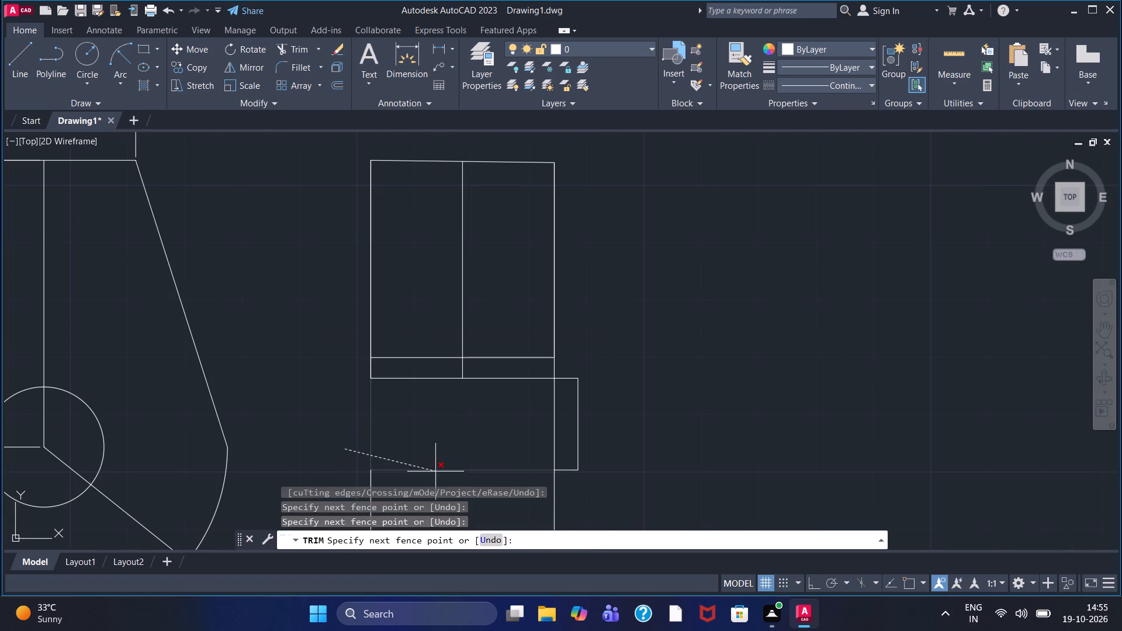
click(300, 412)
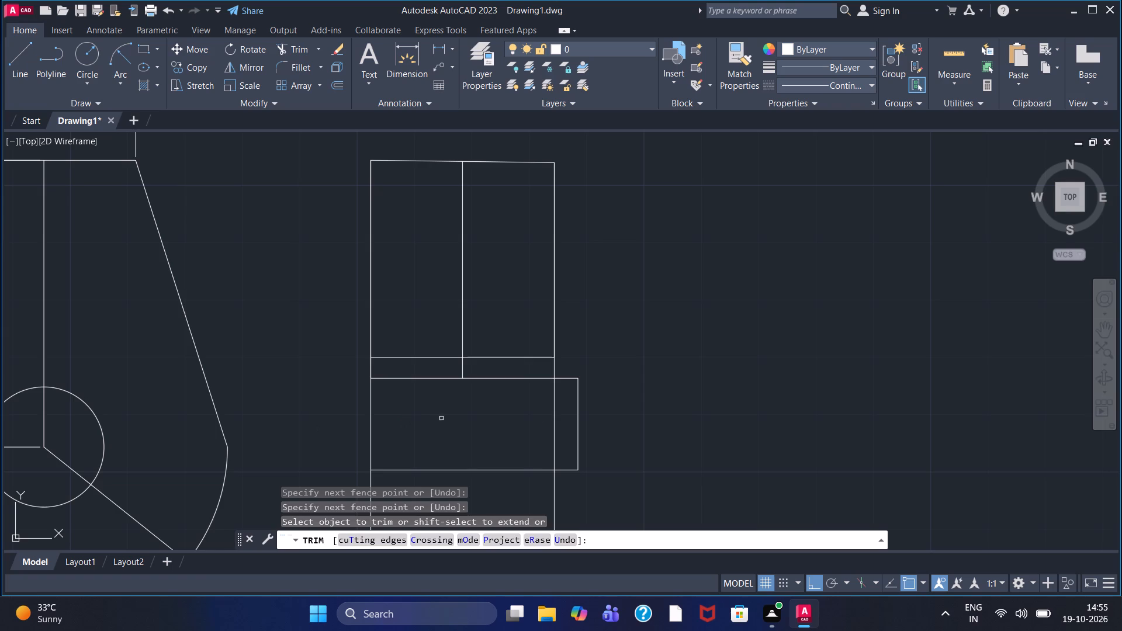
Trim away the lines projecting beyond the rectangle's right side, including the short vertical closing line.
middle_drag(559, 403, 577, 358)
drag(593, 302, 592, 308)
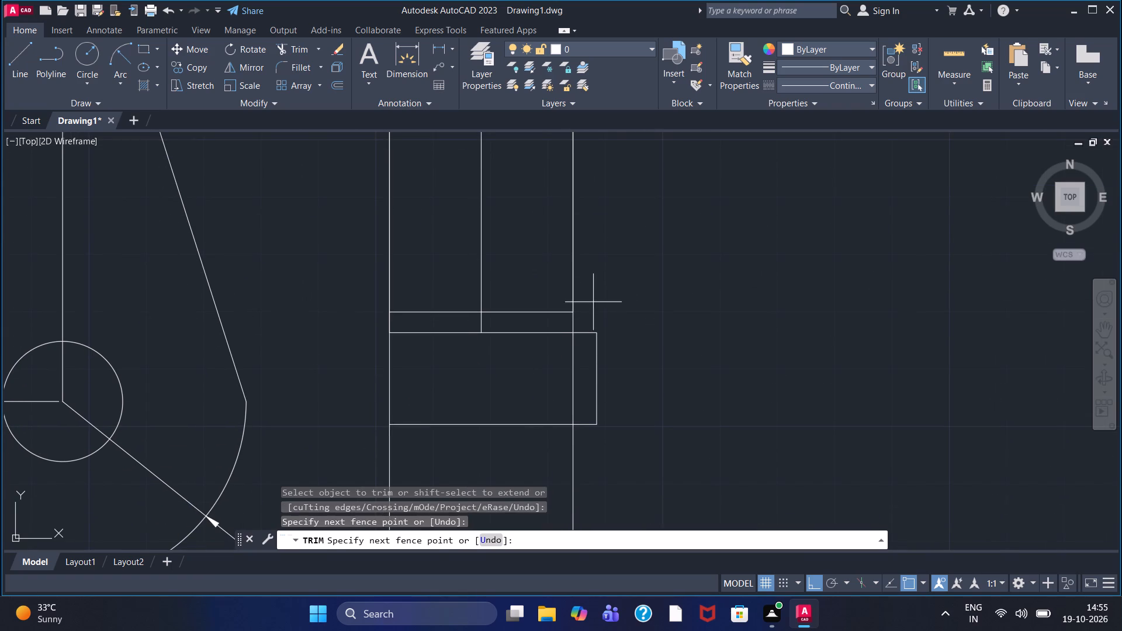
drag(592, 308, 595, 417)
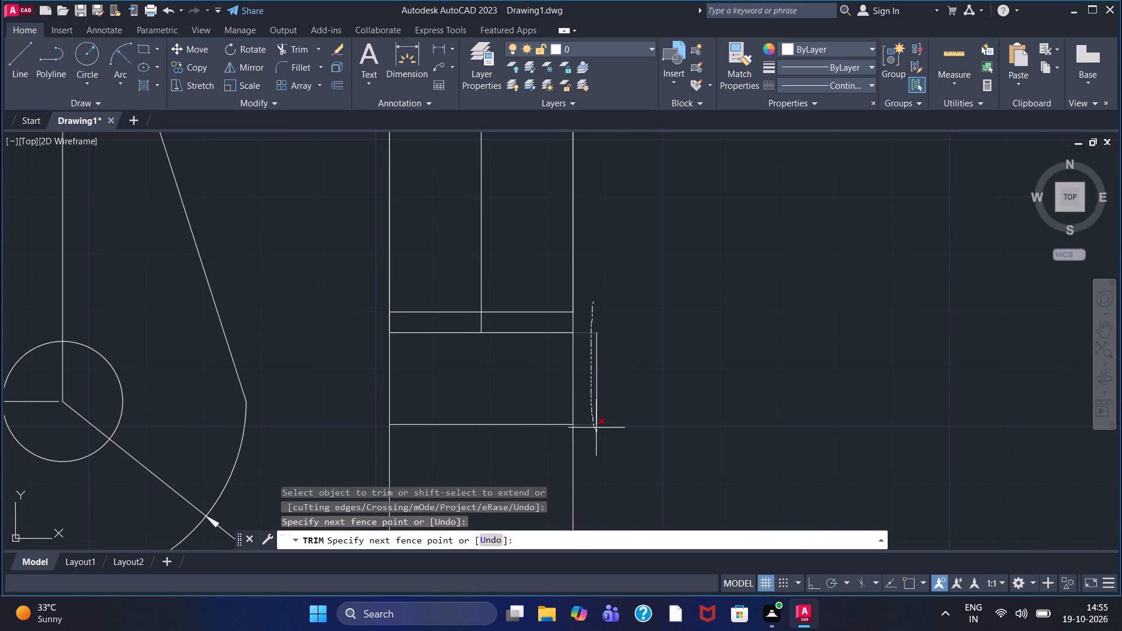
drag(595, 417, 608, 390)
Offset the rectangle's vertical centre line by 8 to each side, using the Through option.
scroll(594, 409, down, 2)
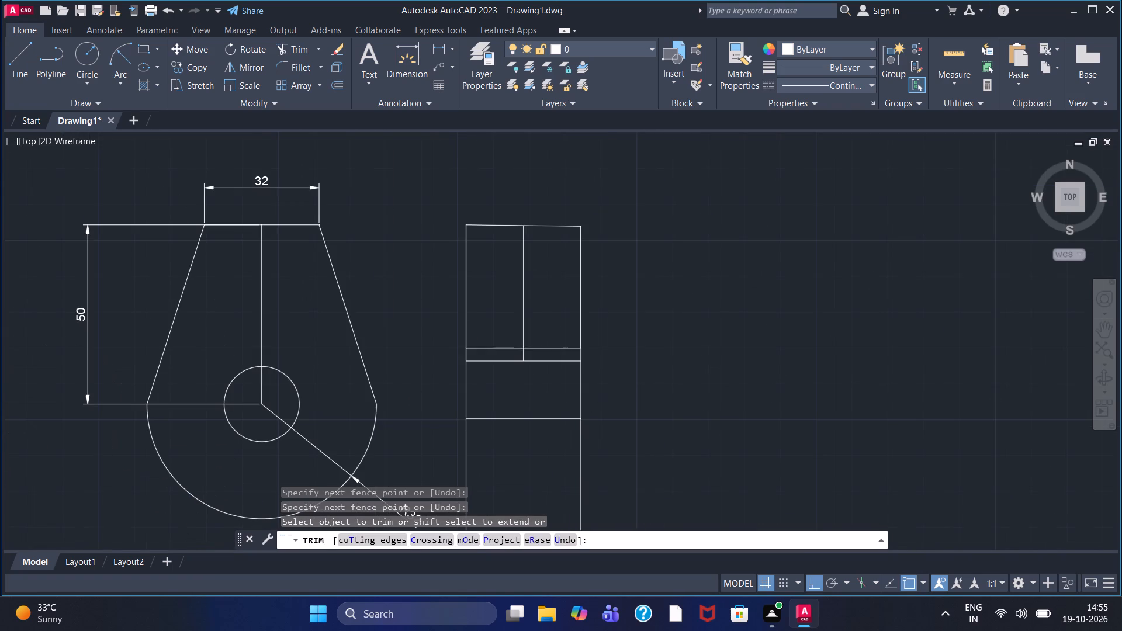
middle_drag(594, 409, 604, 384)
scroll(550, 314, up, 2)
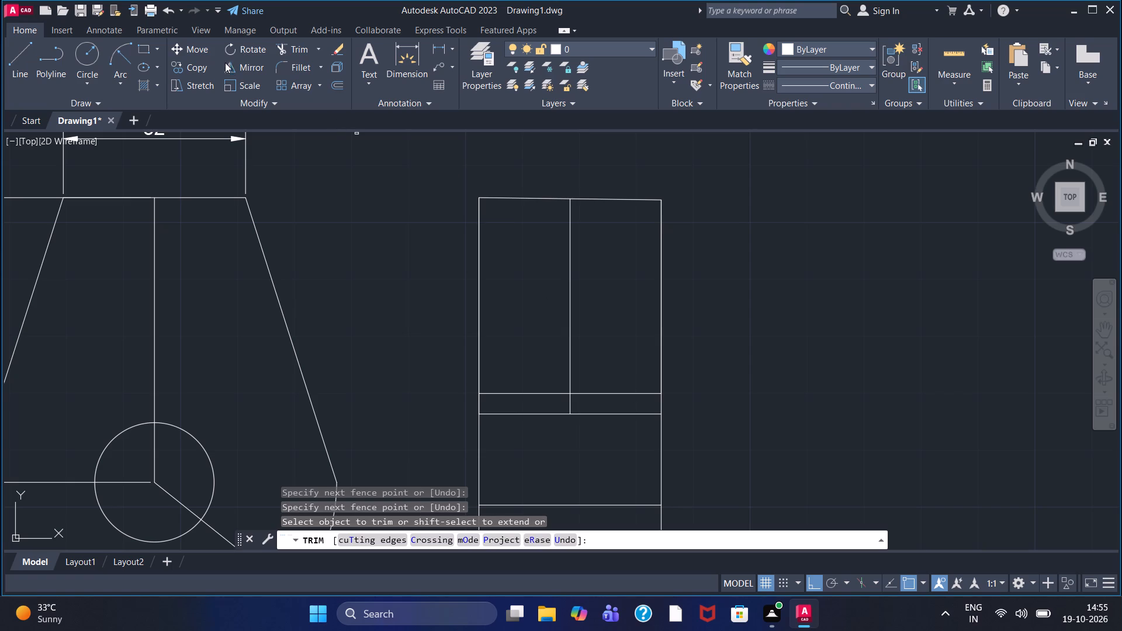
click(337, 89)
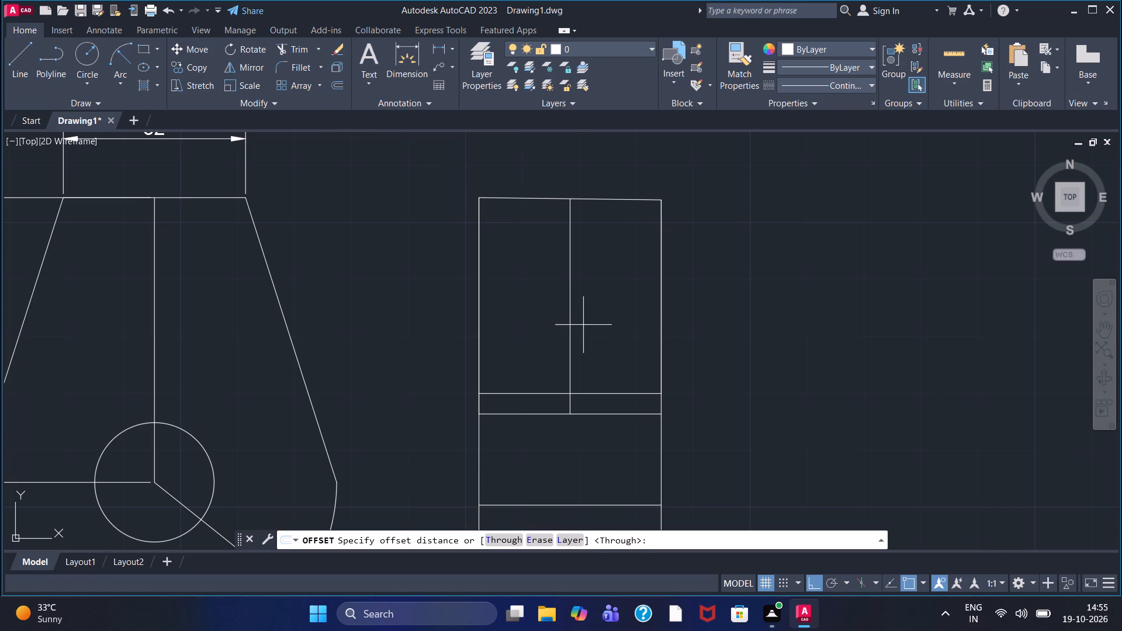
click(502, 541)
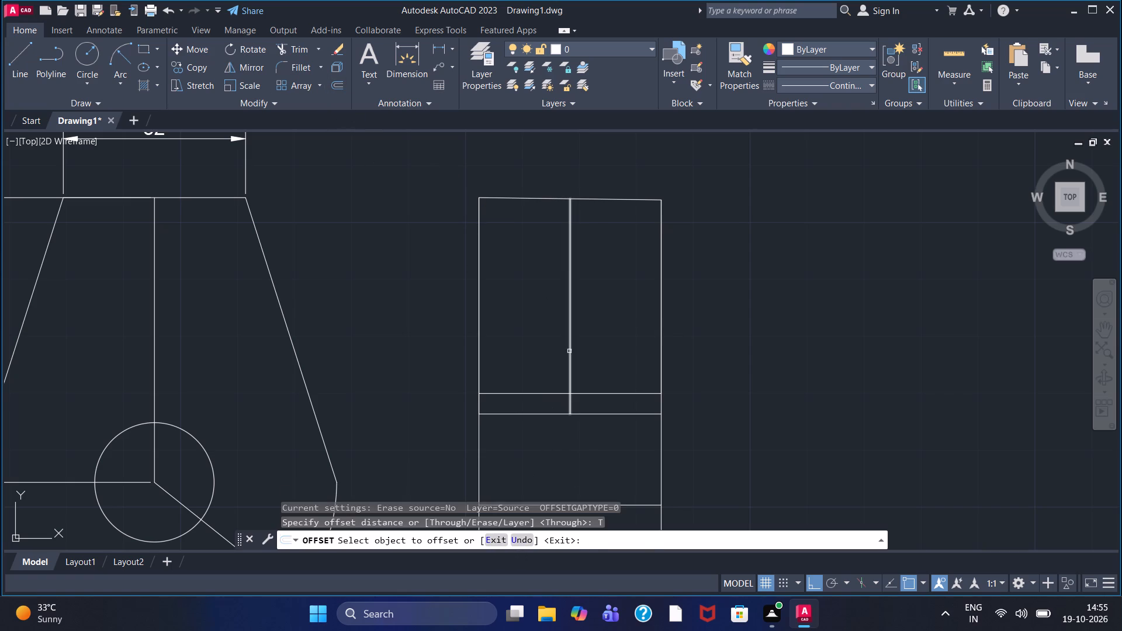
click(570, 350)
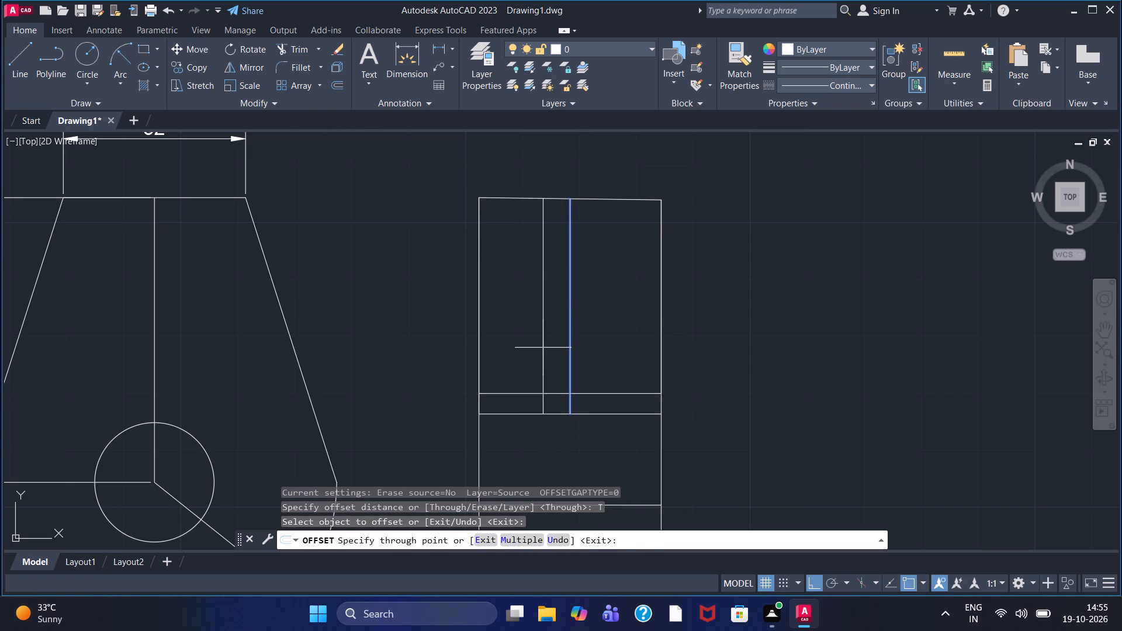
key(8)
key(Return)
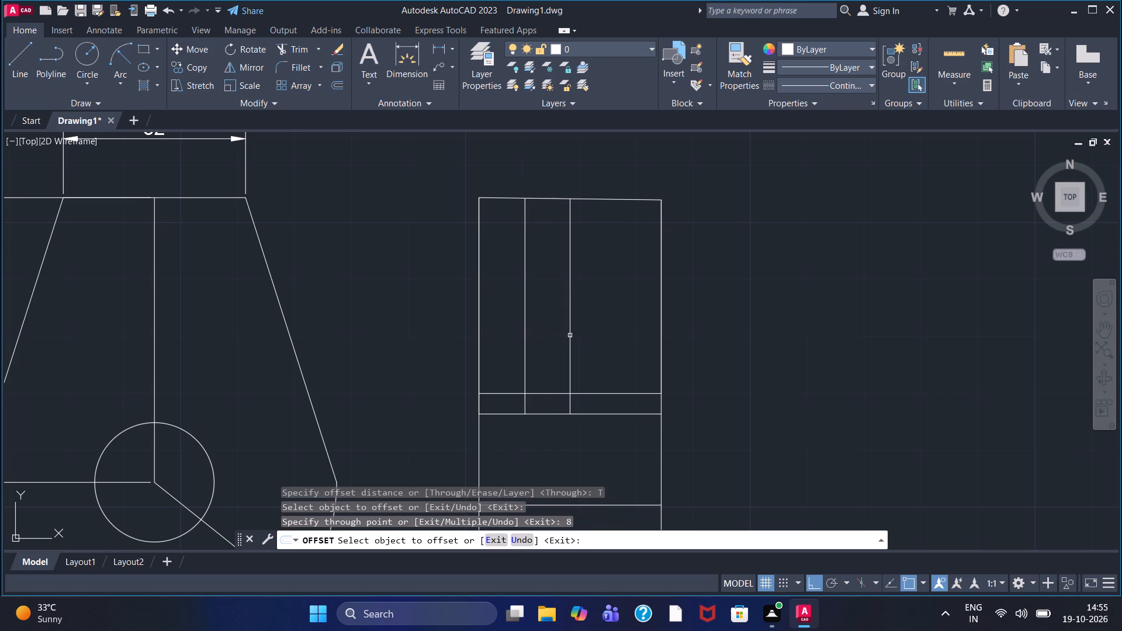
double_click(570, 335)
key(8)
key(Return)
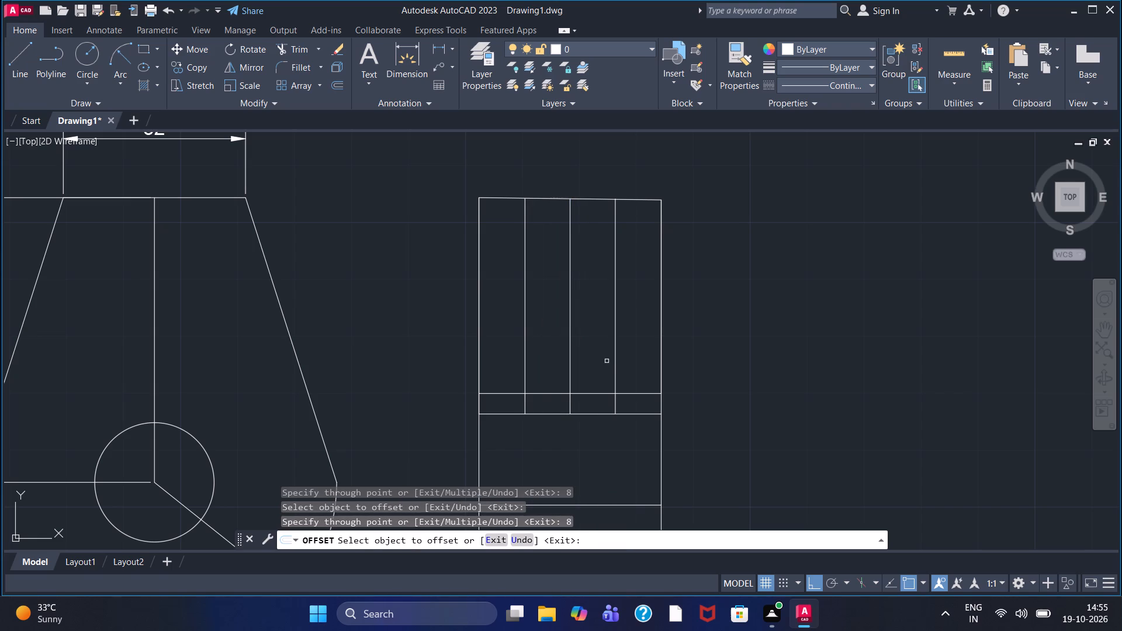
Change the linetype of the side view's vertical centre line to CENTER2.
key(Escape)
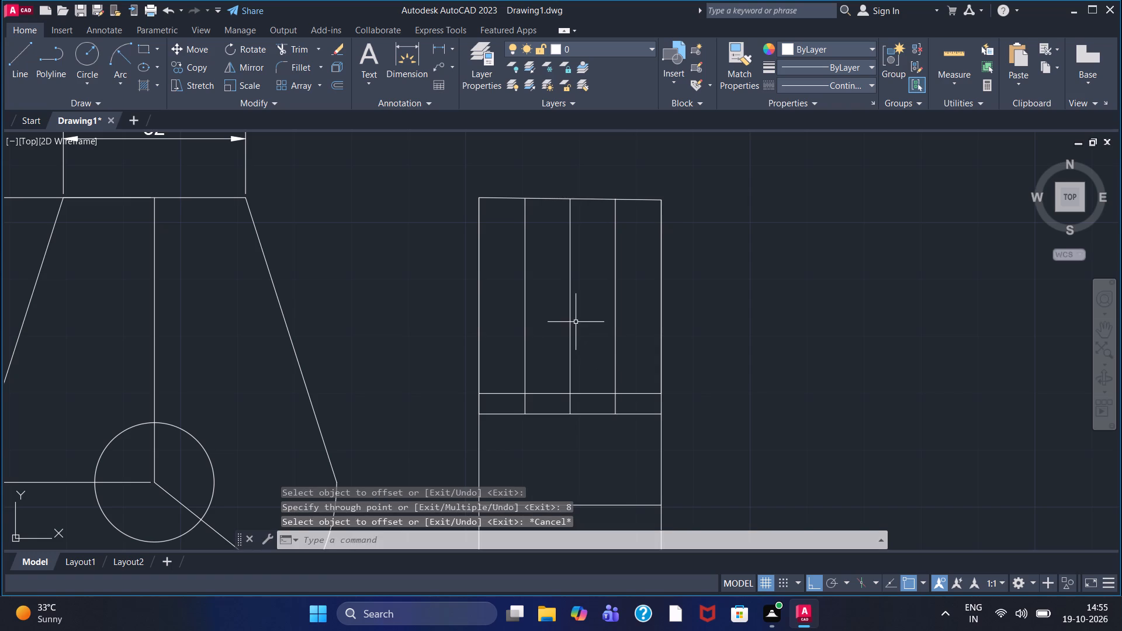
click(569, 319)
click(846, 88)
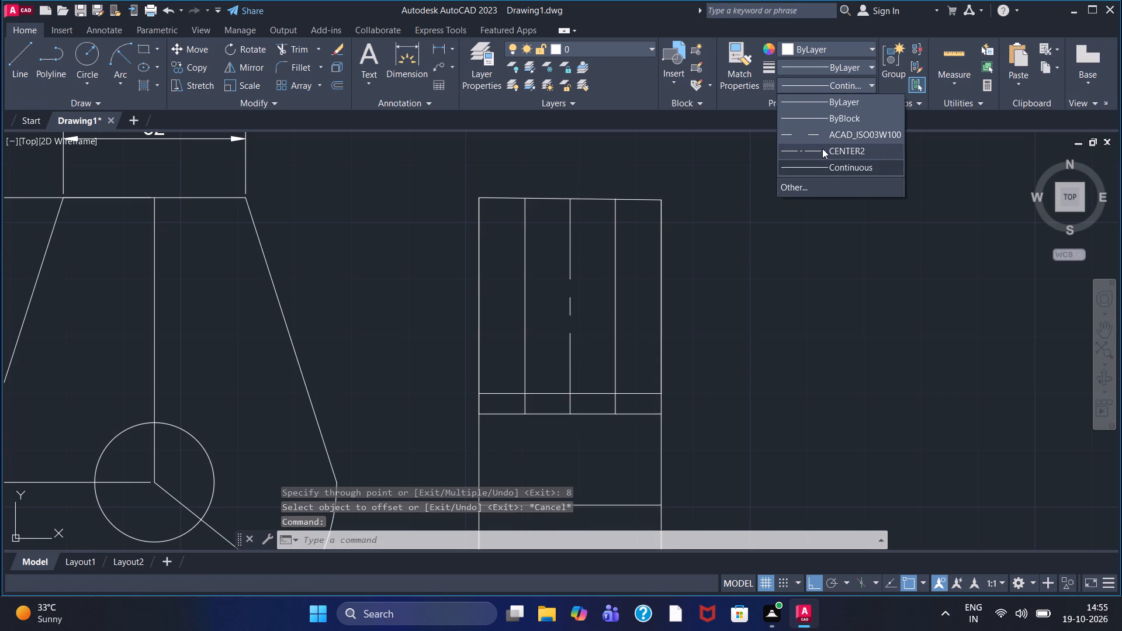
click(822, 148)
key(Escape)
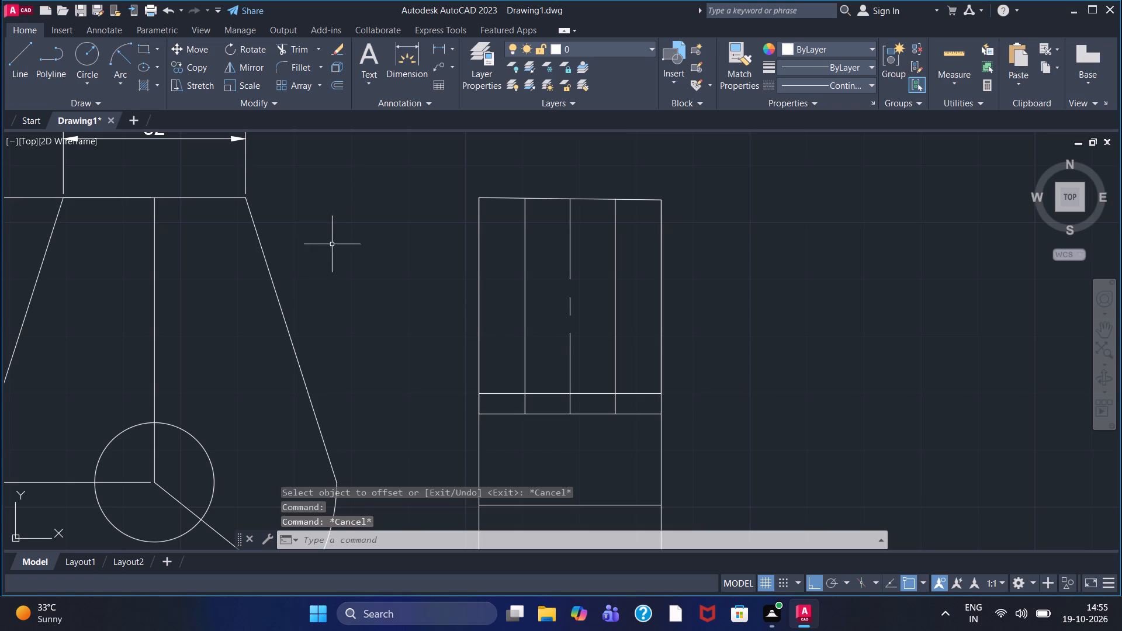
Trim the two offset vertical lines' ends between the side view's upper two horizontal lines.
key(F8)
click(30, 61)
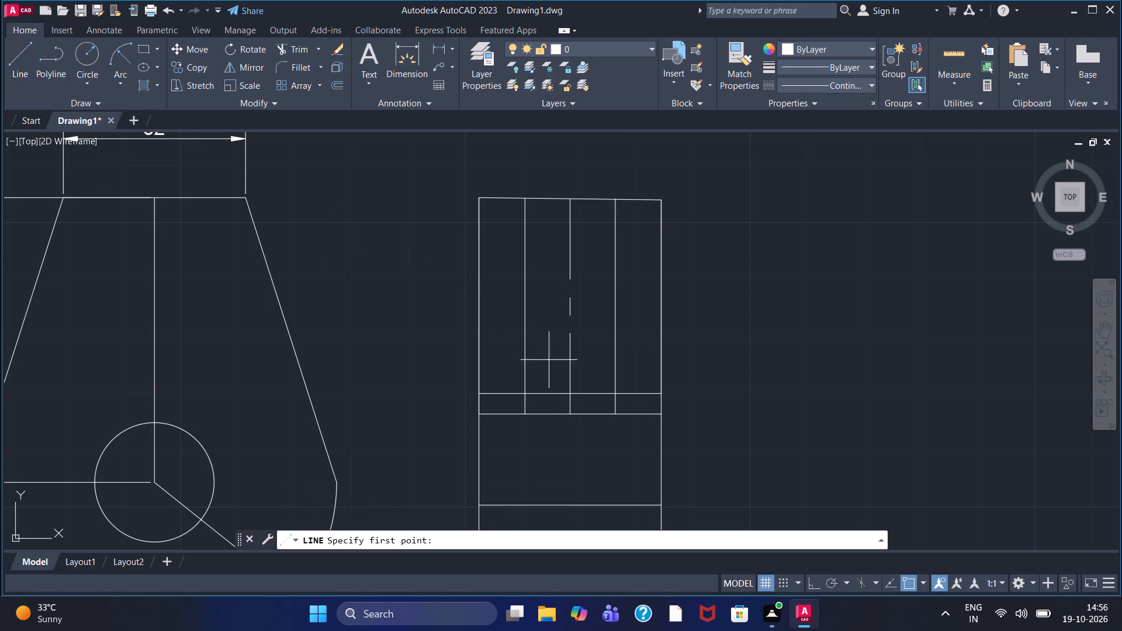
scroll(525, 391, up, 2)
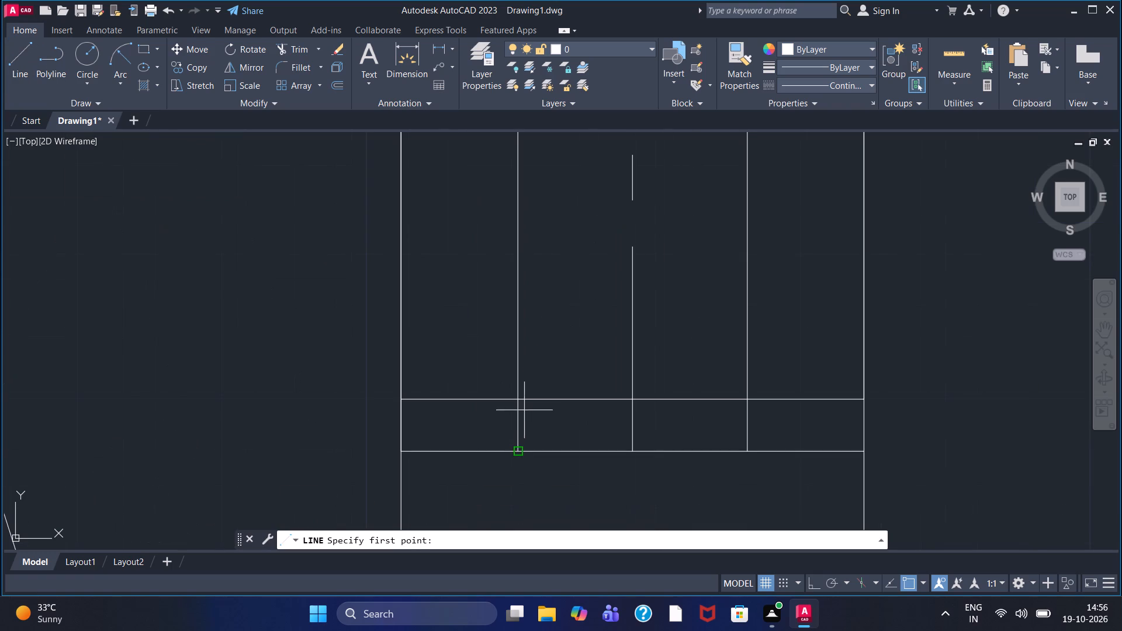
click(296, 48)
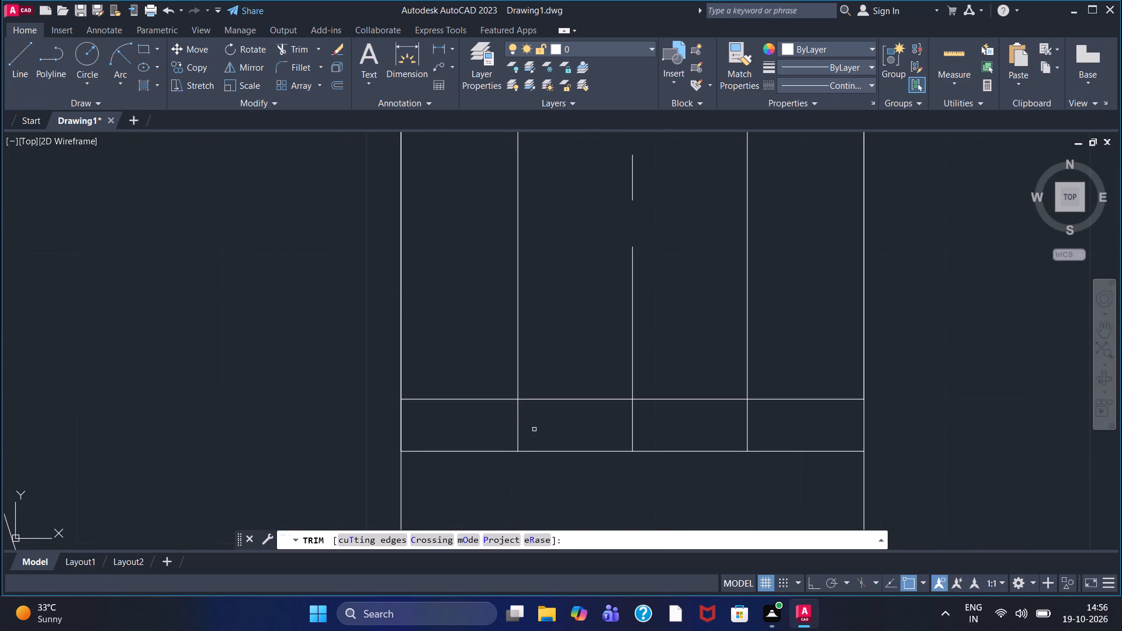
drag(511, 422, 525, 424)
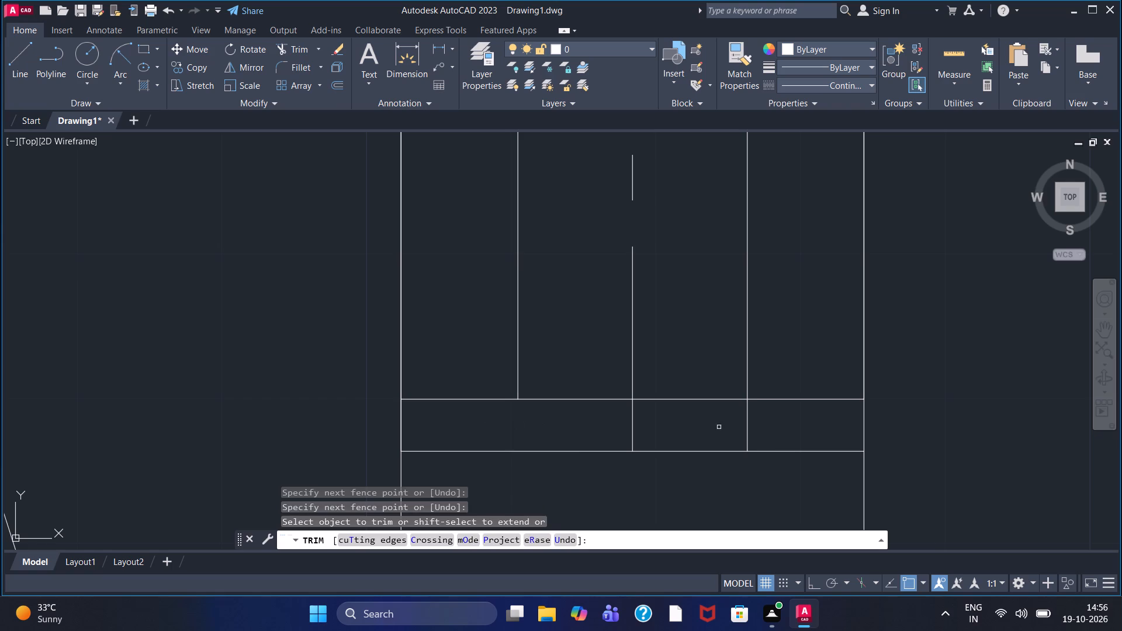
drag(723, 427, 767, 429)
Draw the hole's conical tip with two sloping lines from the offset lines' lower ends to the centre line's bottom end.
click(25, 53)
click(522, 398)
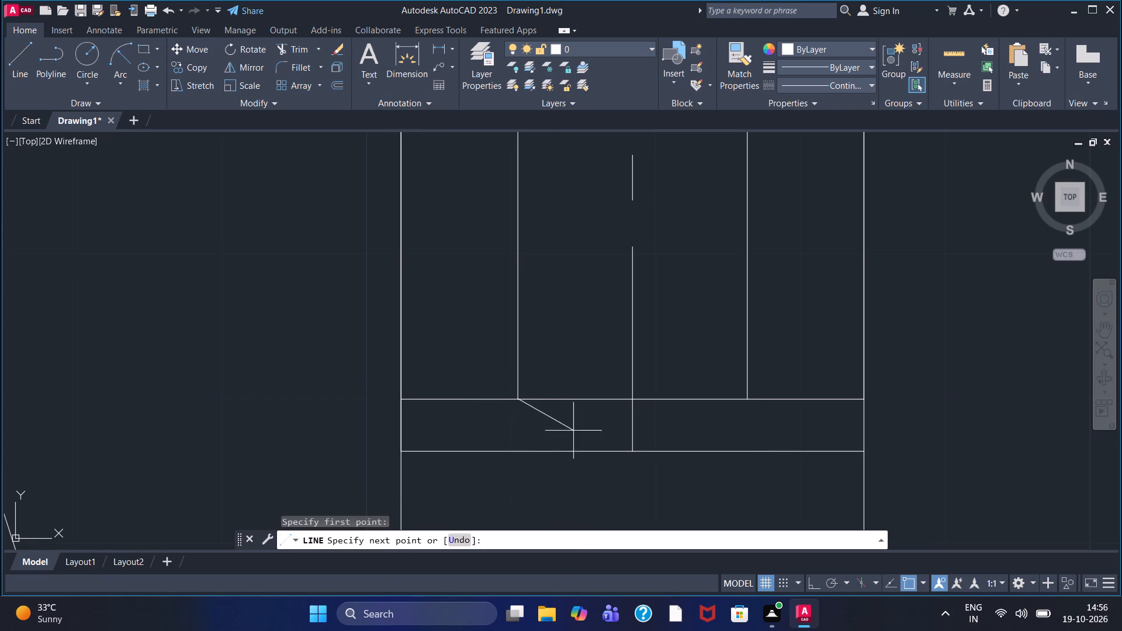
click(632, 448)
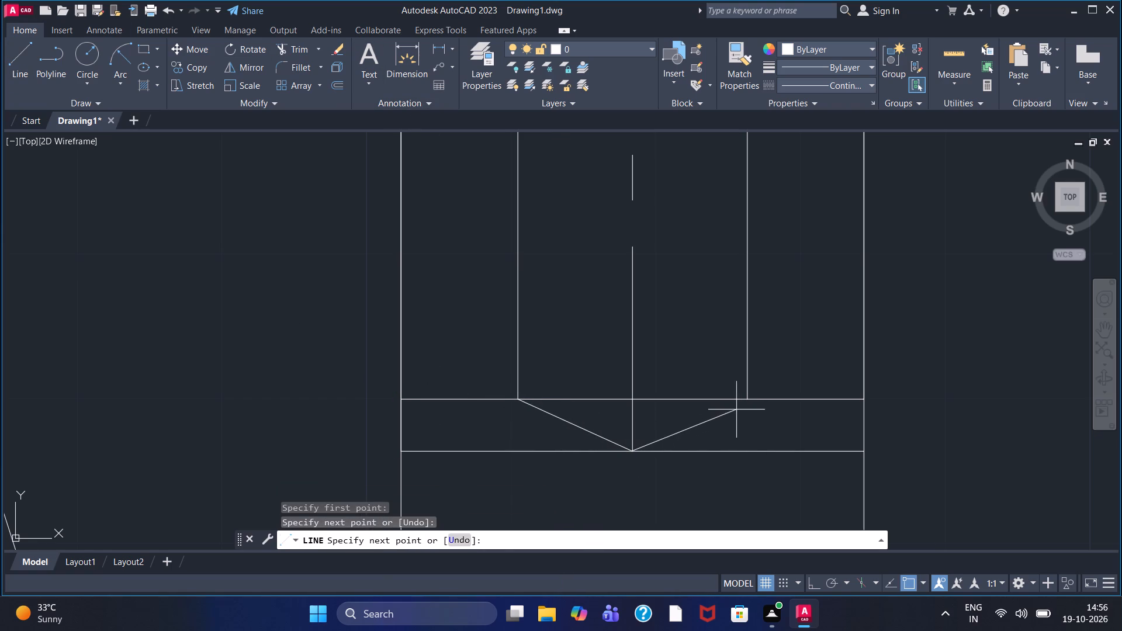
click(749, 400)
right_click(749, 400)
click(773, 405)
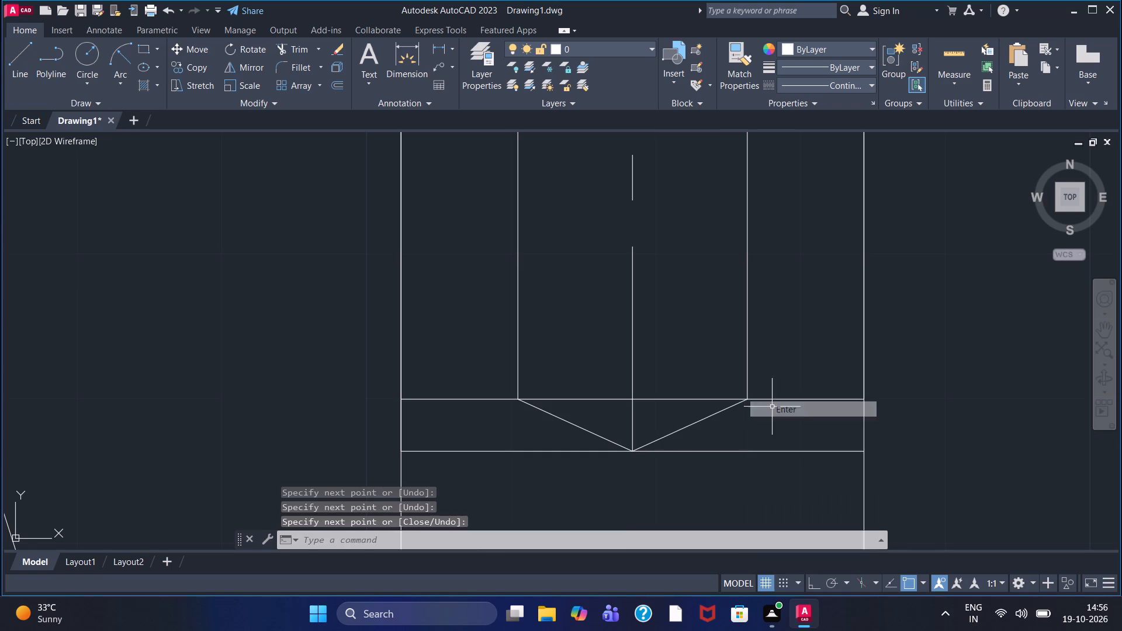
Draw a horizontal line across the side view's lower part, between its lowest horizontal line and bottom edge, overhanging both sides.
scroll(771, 408, down, 2)
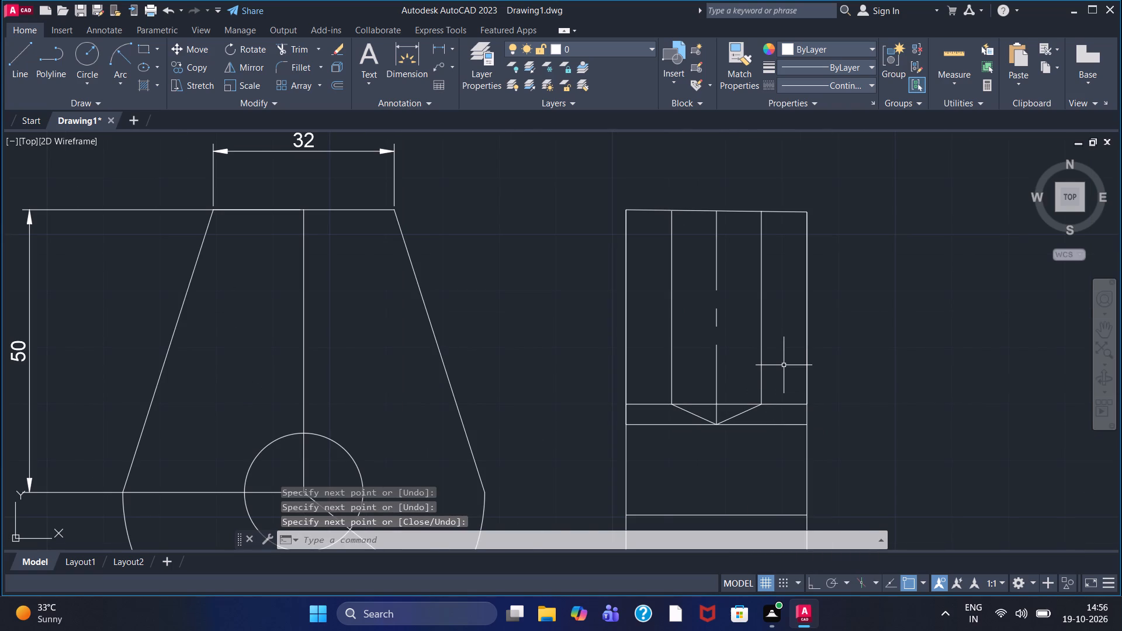
scroll(784, 365, down, 1)
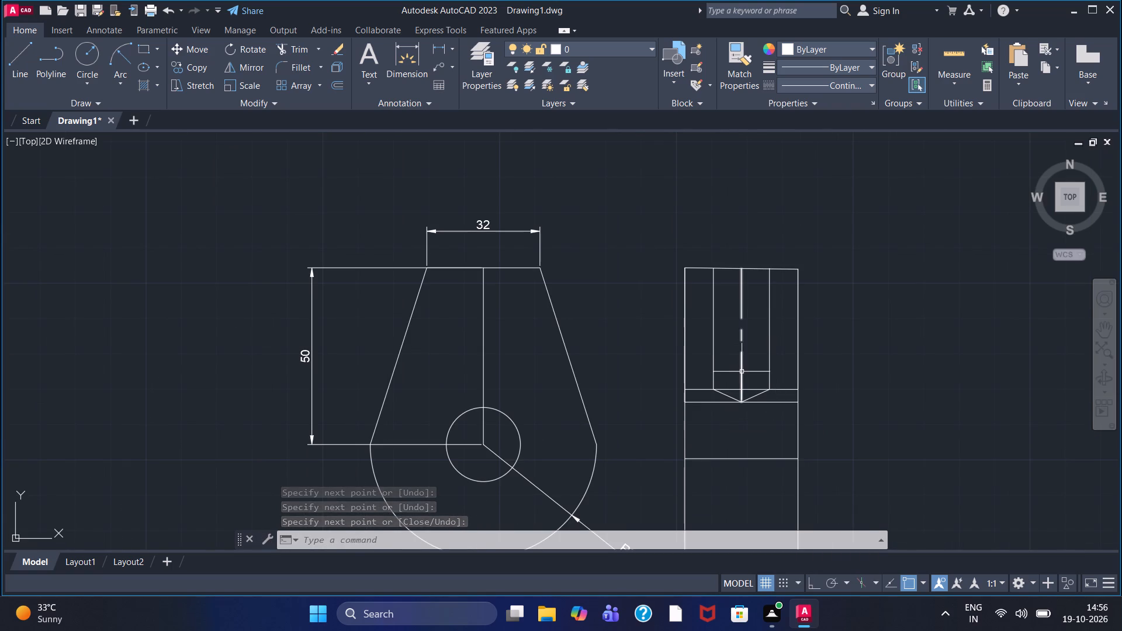
scroll(795, 480, down, 1)
middle_drag(762, 498, 763, 452)
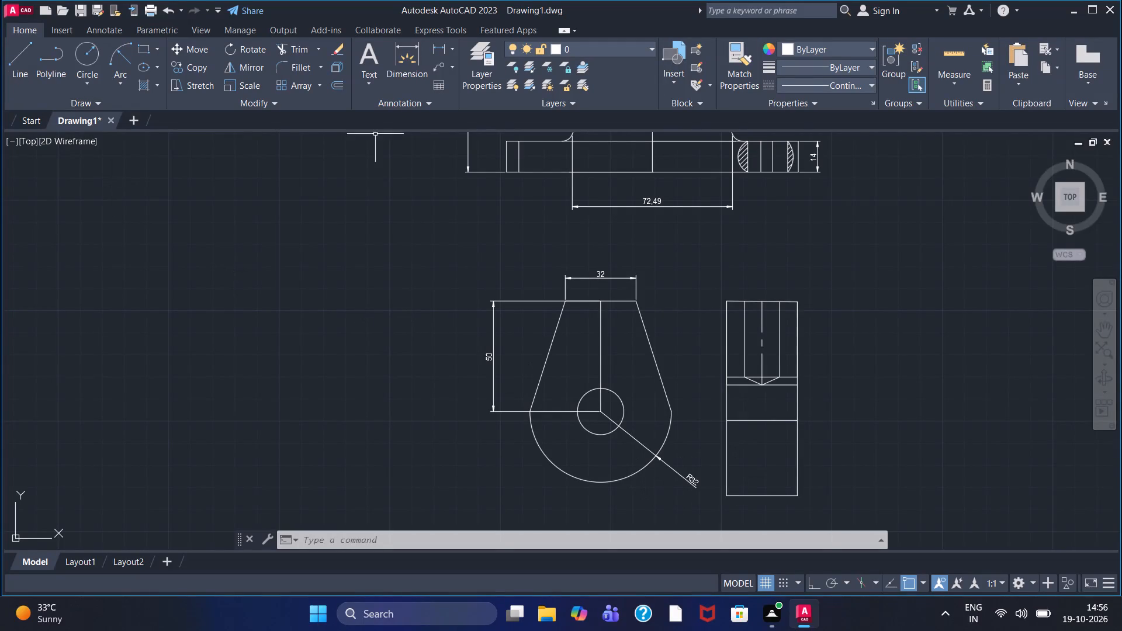
click(32, 69)
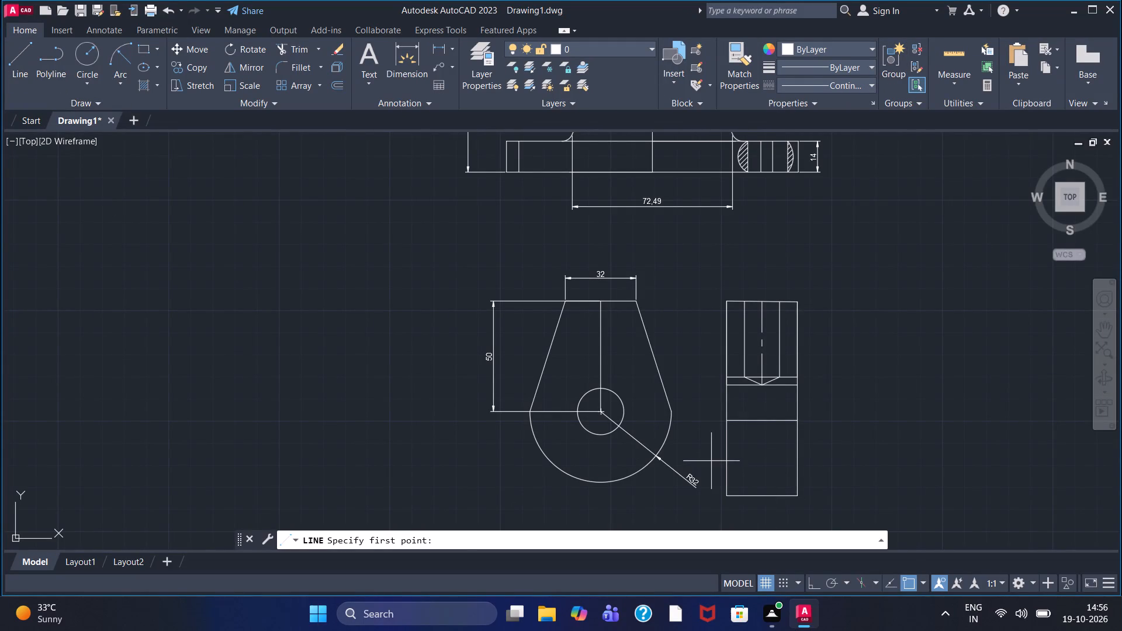
click(711, 461)
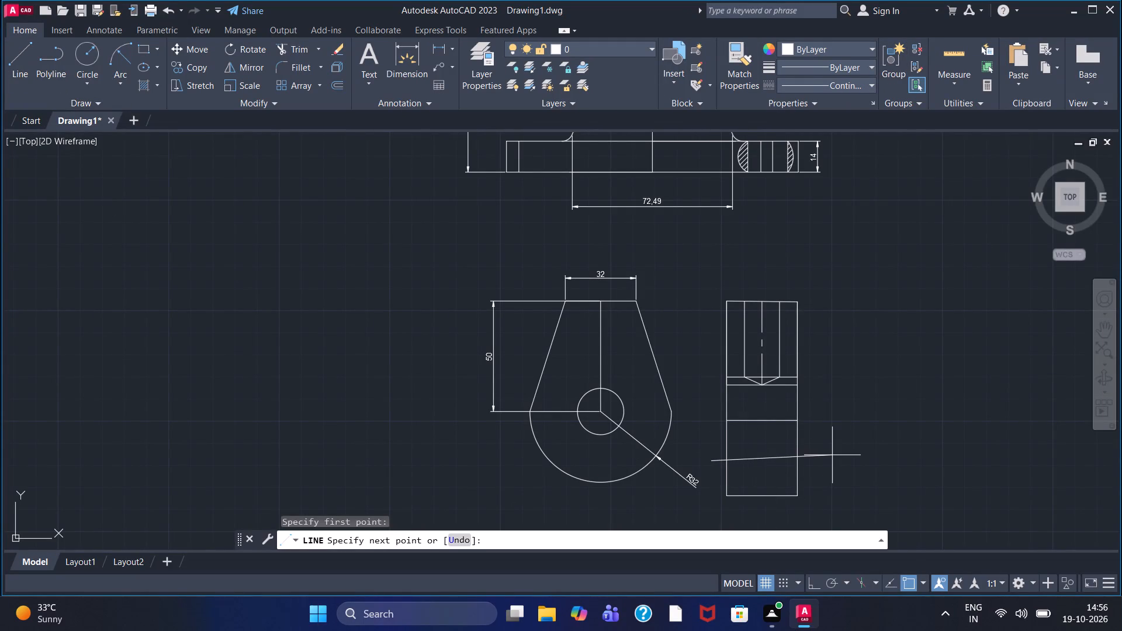
key(F8)
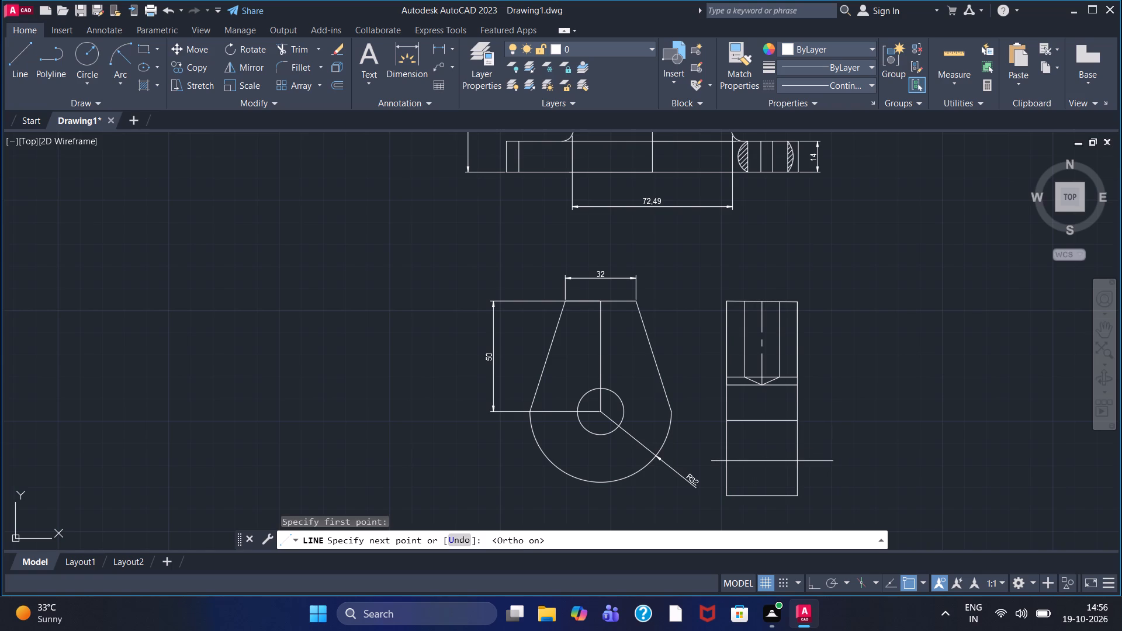
click(833, 456)
right_click(833, 456)
click(862, 294)
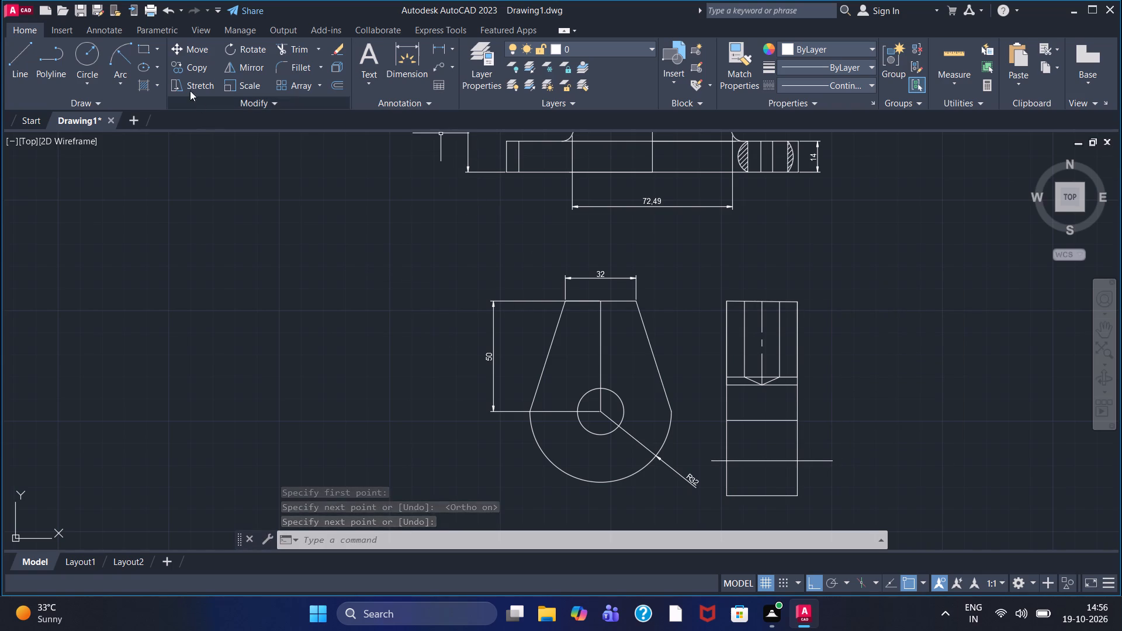
Trim away the rectangle's portion below the new horizontal line and that line's overhangs on both sides.
click(277, 47)
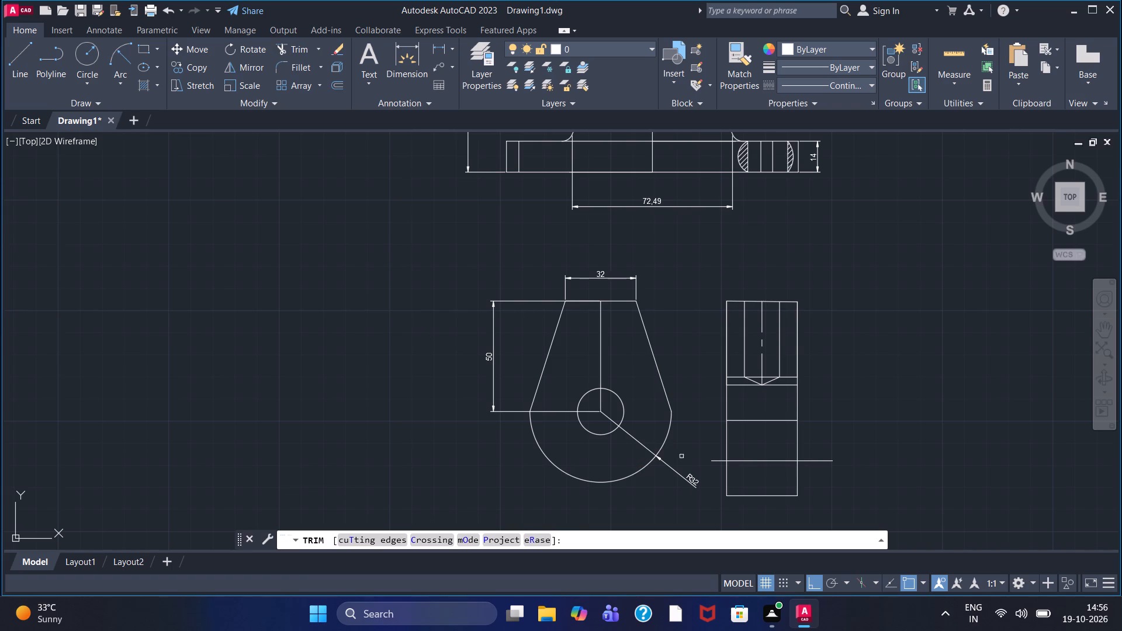
drag(715, 483, 805, 483)
drag(770, 489, 763, 508)
drag(717, 470, 717, 455)
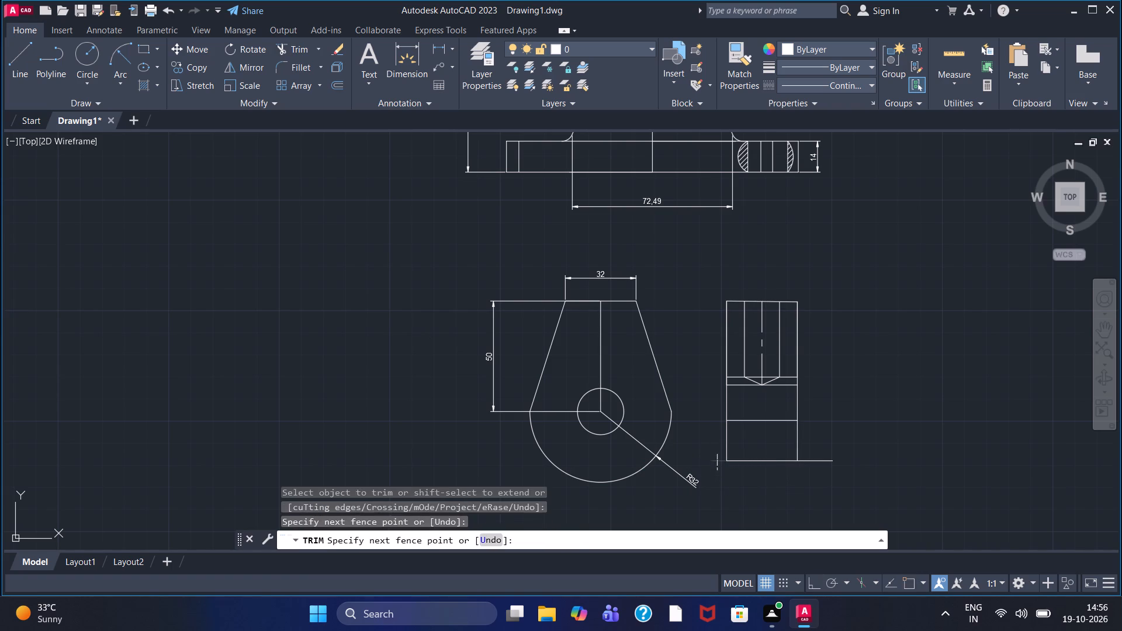
drag(825, 481, 825, 446)
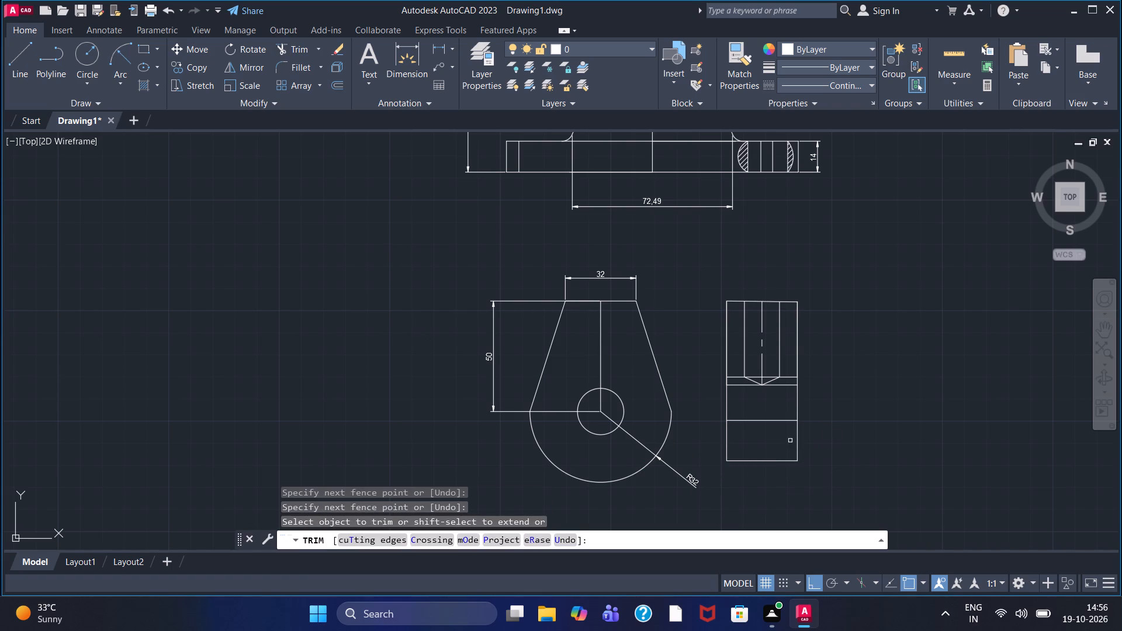
Trim the upper horizontal line's segments between the hole's edges and the side view's outer sides.
scroll(763, 371, up, 2)
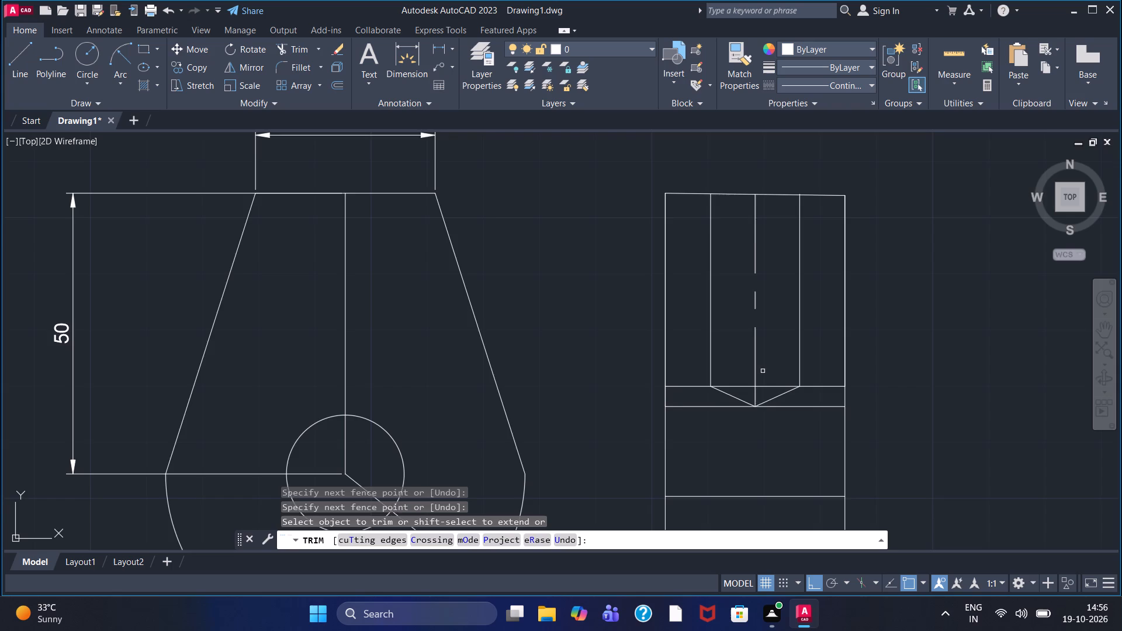
scroll(763, 371, up, 1)
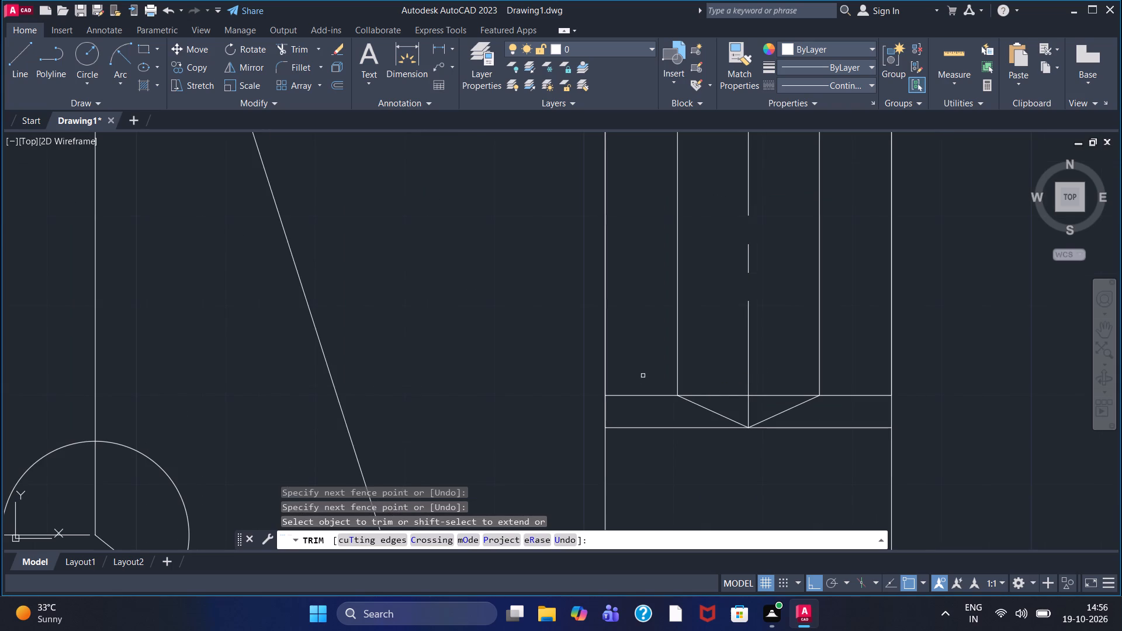
drag(643, 376, 651, 400)
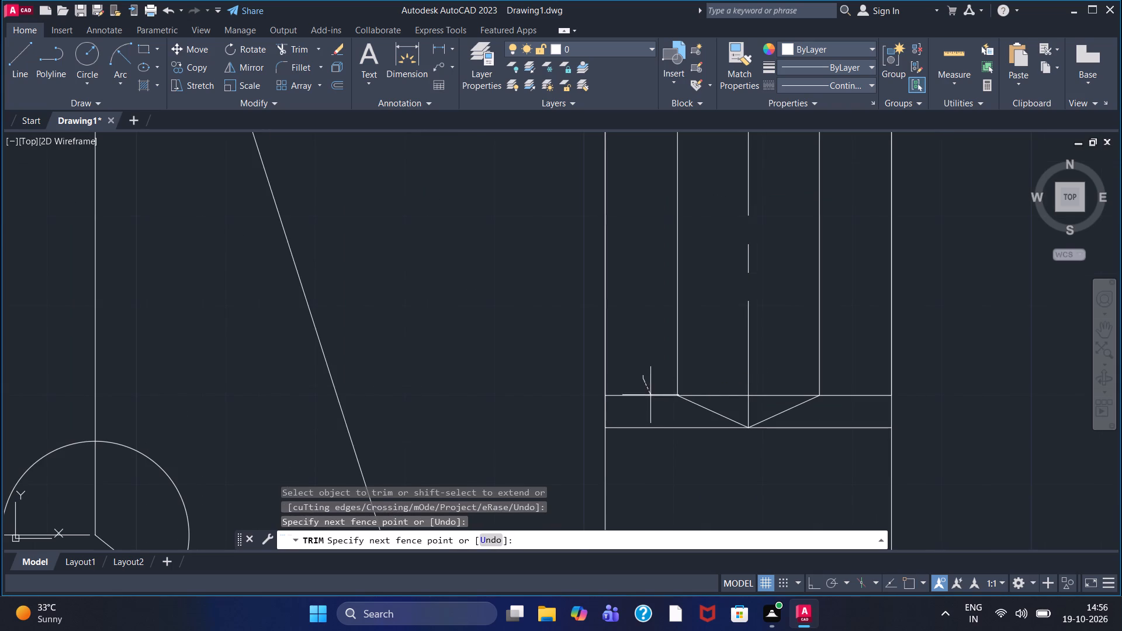
drag(651, 400, 653, 403)
drag(854, 383, 844, 416)
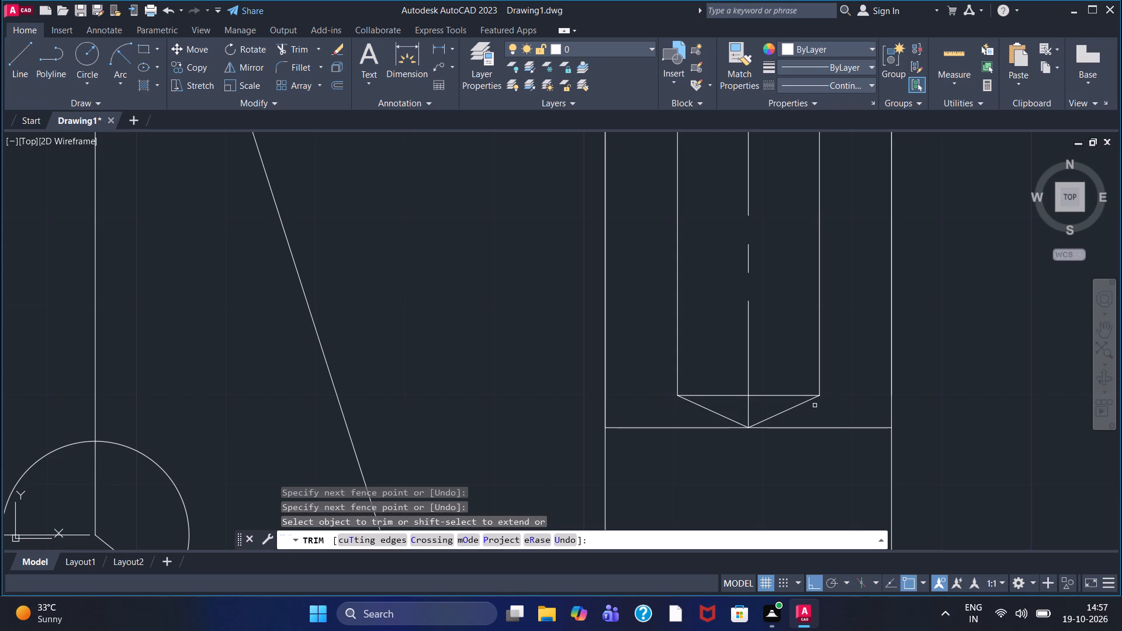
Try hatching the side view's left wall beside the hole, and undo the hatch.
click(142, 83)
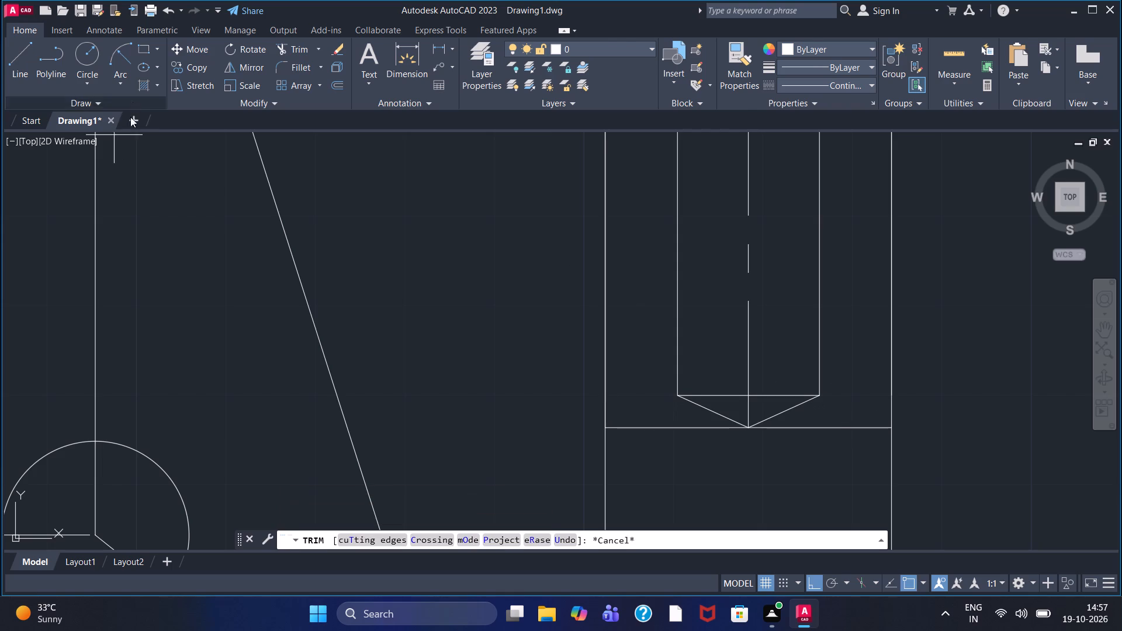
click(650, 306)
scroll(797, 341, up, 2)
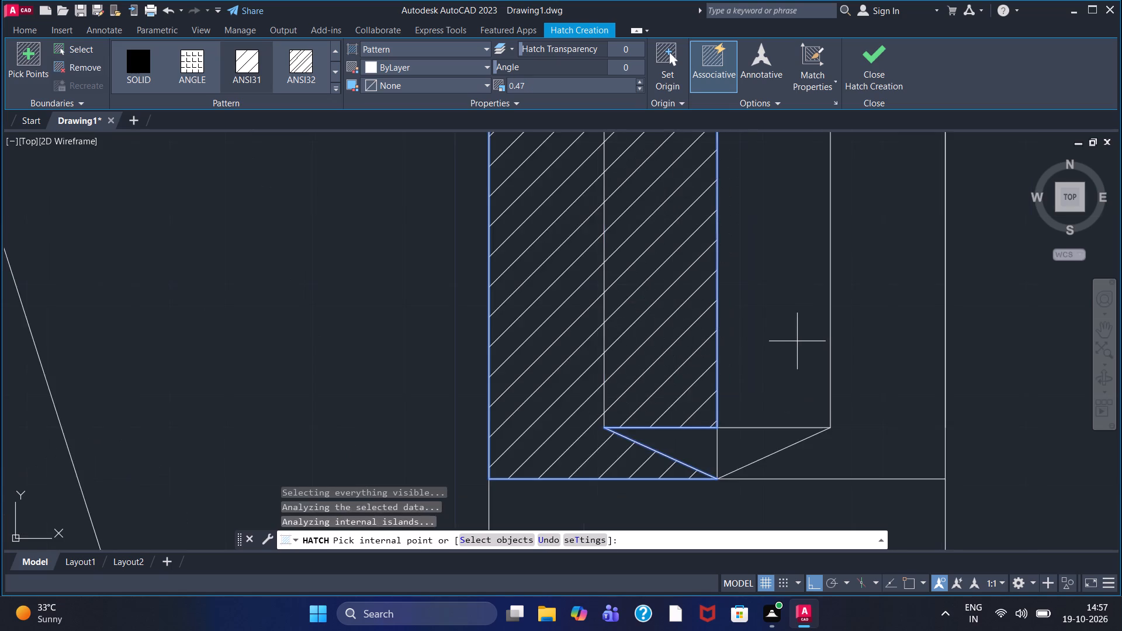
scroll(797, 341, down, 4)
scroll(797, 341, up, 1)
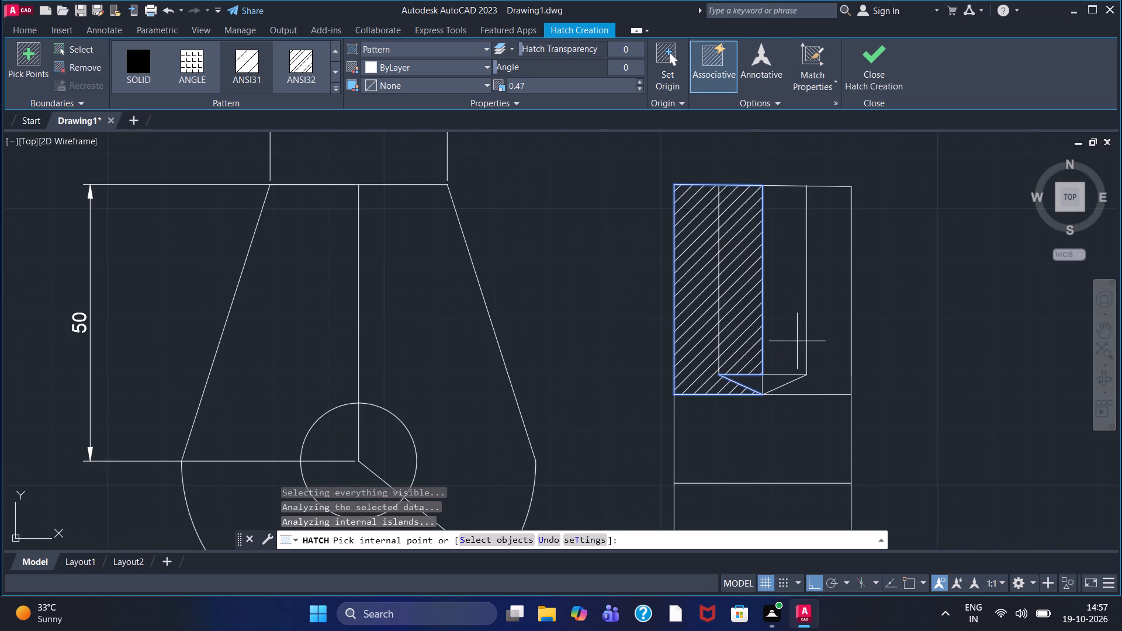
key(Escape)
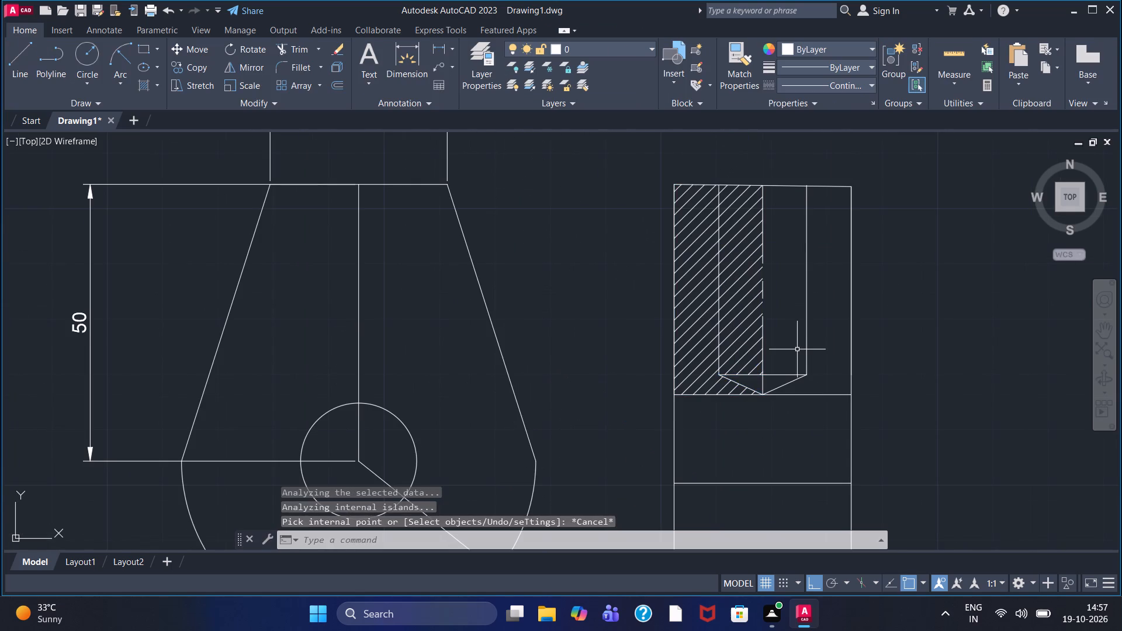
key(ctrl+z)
Hatch the side view's left and right walls around the hole and its bottom block, leaving the middle band unhatched.
scroll(798, 384, down, 1)
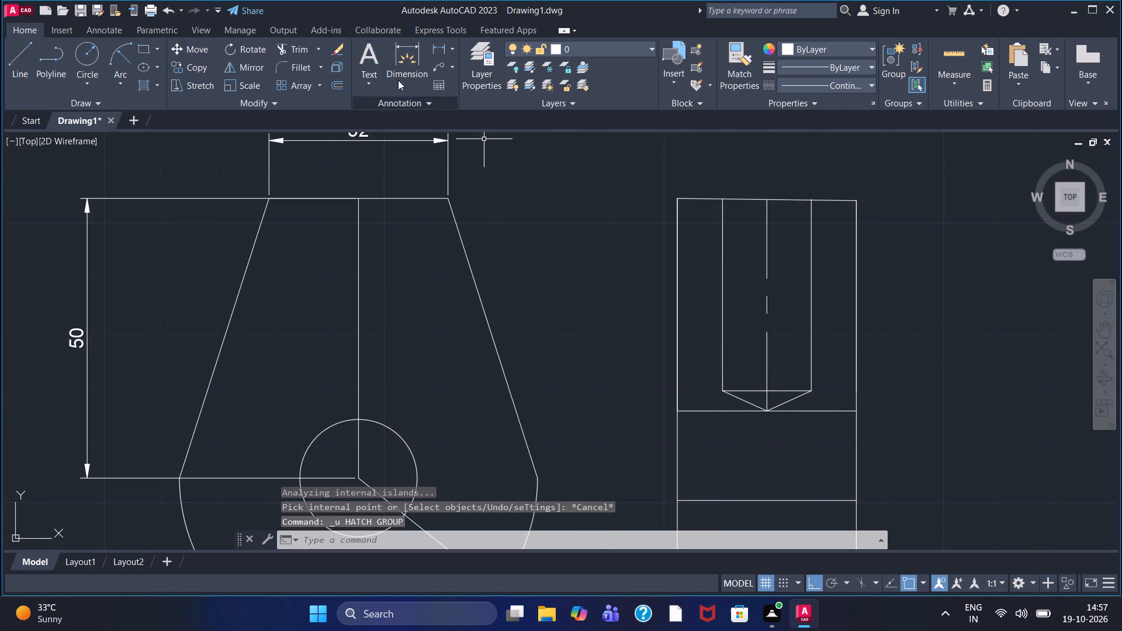
click(138, 85)
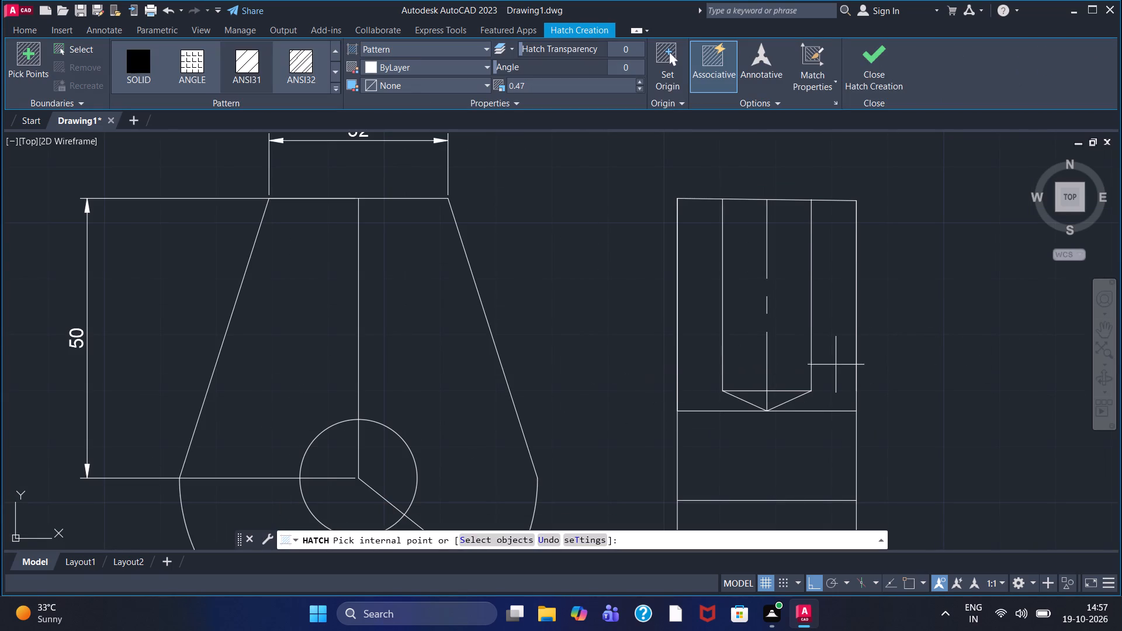
click(841, 358)
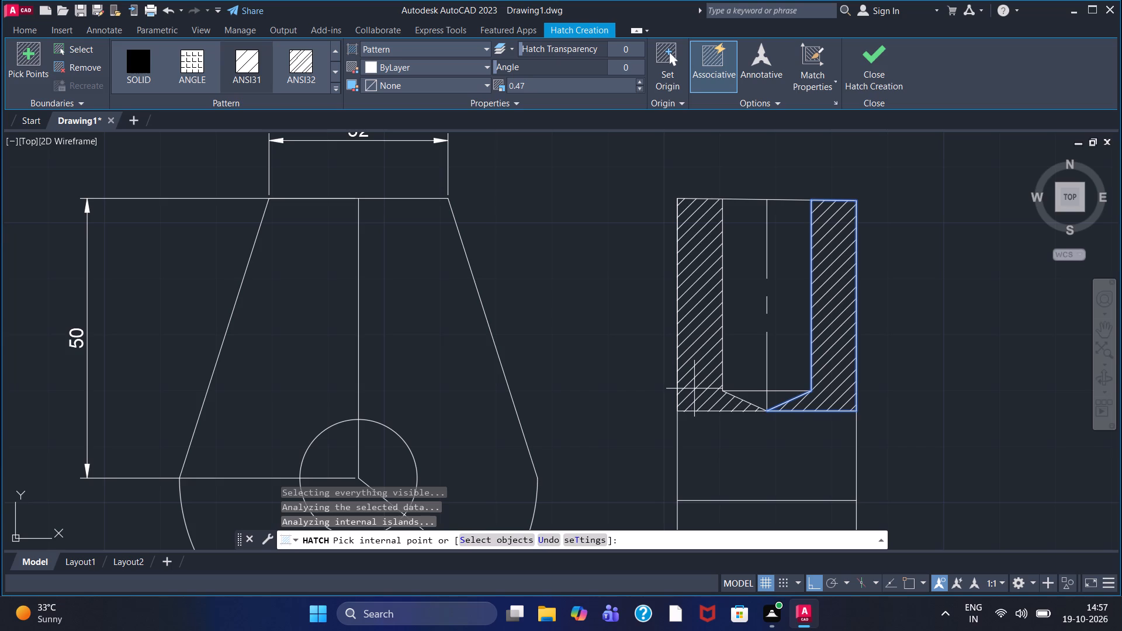
click(691, 392)
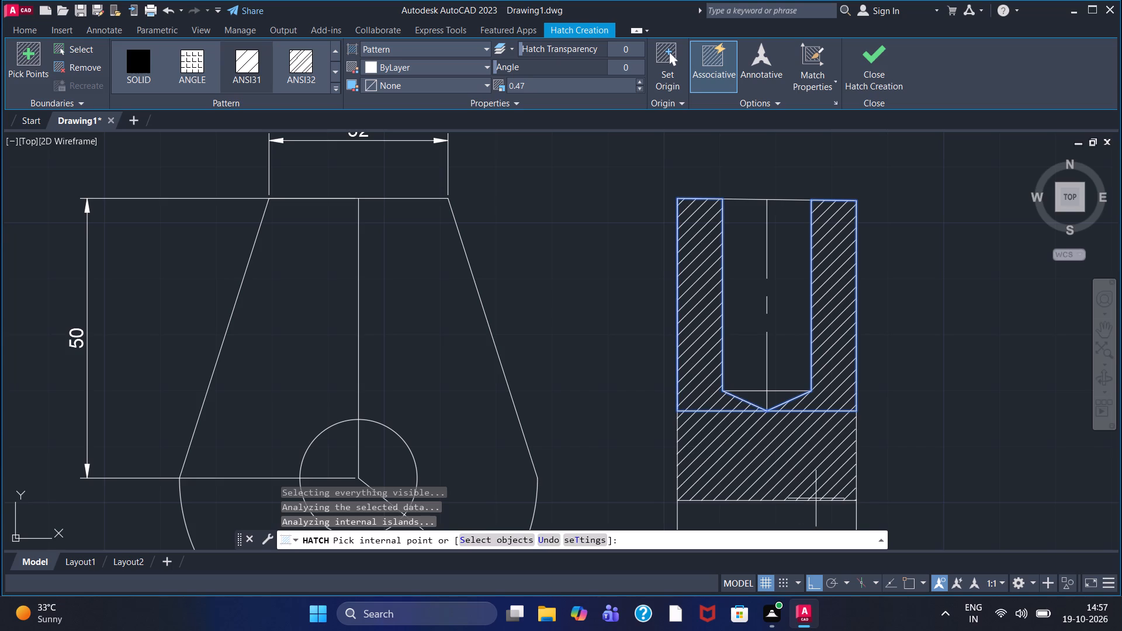
scroll(993, 457, down, 1)
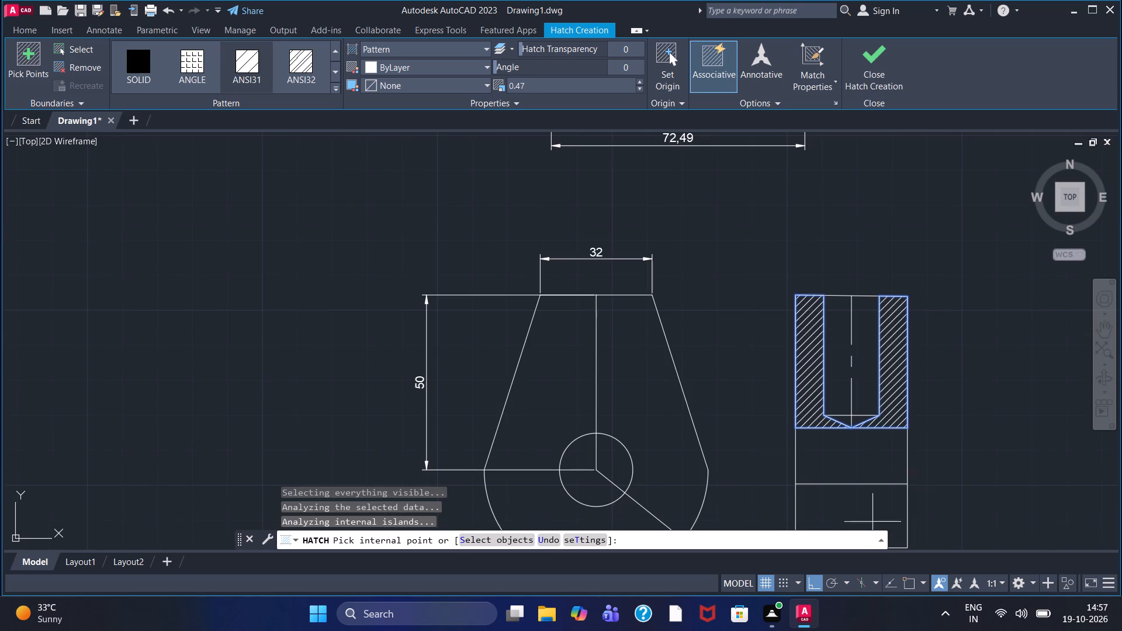
click(871, 516)
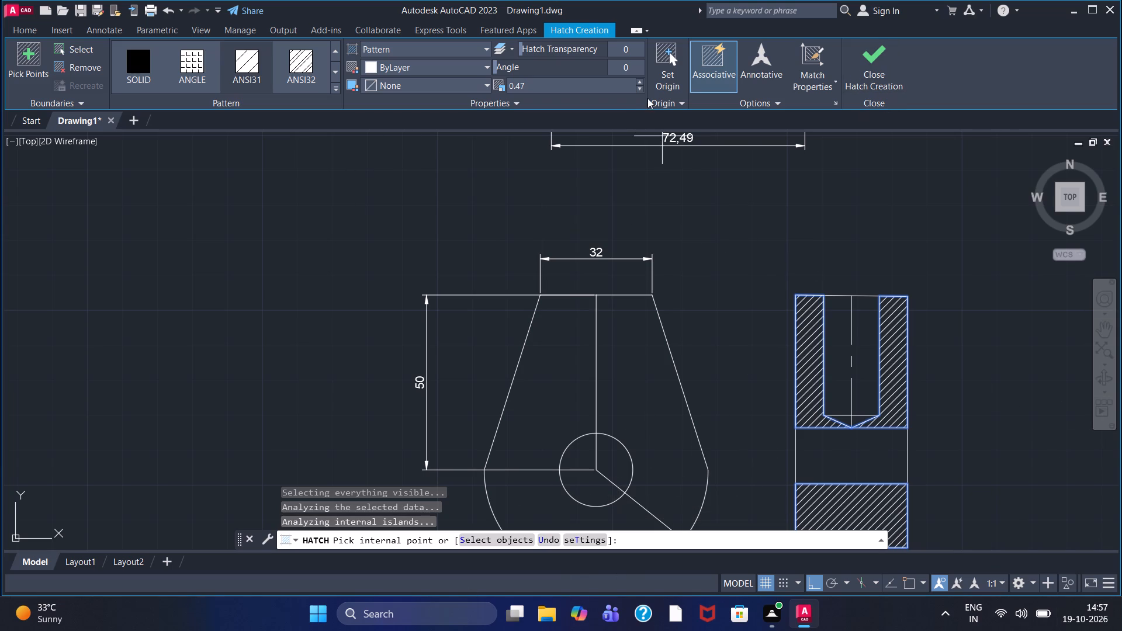
Increase the hatch pattern scale to about 0.55 and finish the side view's hatch.
click(636, 82)
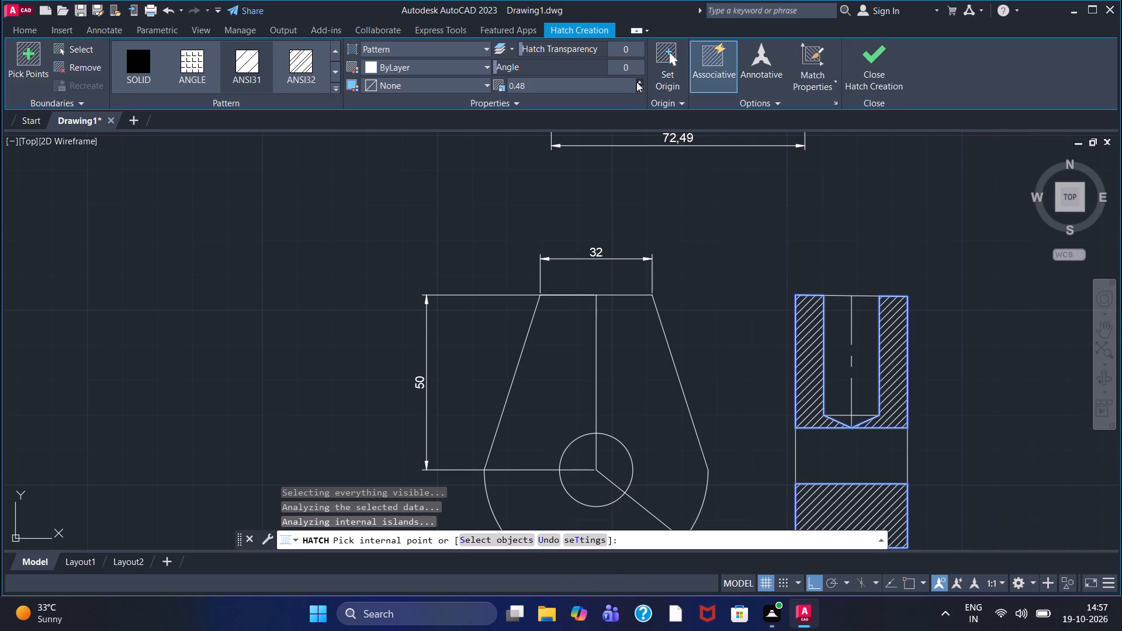
triple_click(636, 82)
triple_click(636, 82)
click(636, 82)
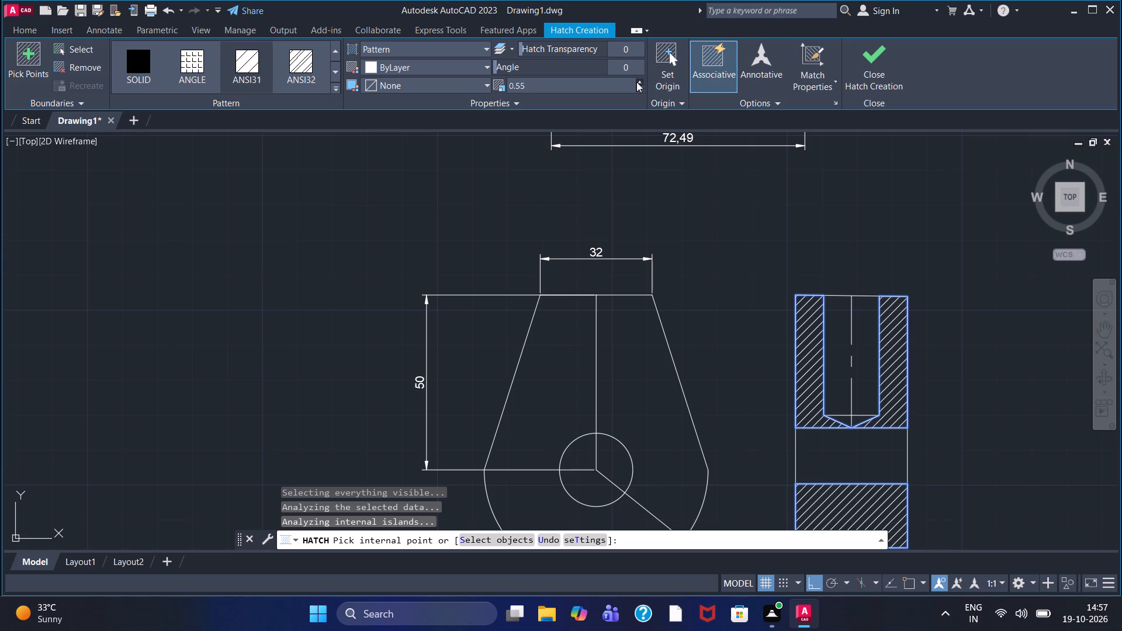
click(636, 82)
click(873, 44)
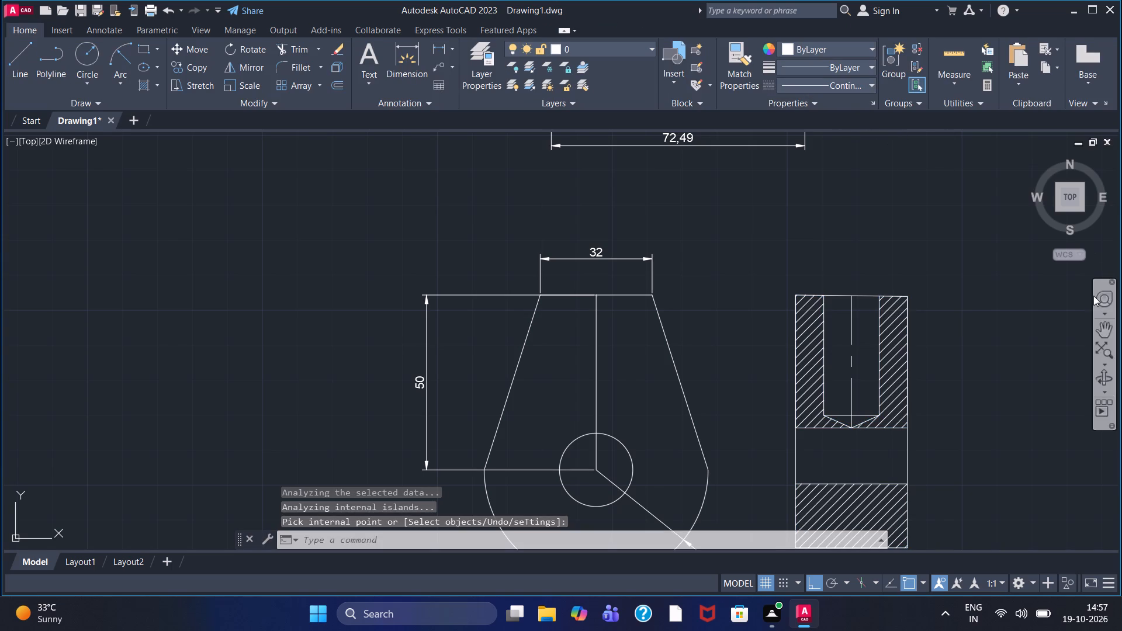
Add a linear dimension for the side view's overall width, placed below its bottom edge.
middle_drag(764, 268, 712, 113)
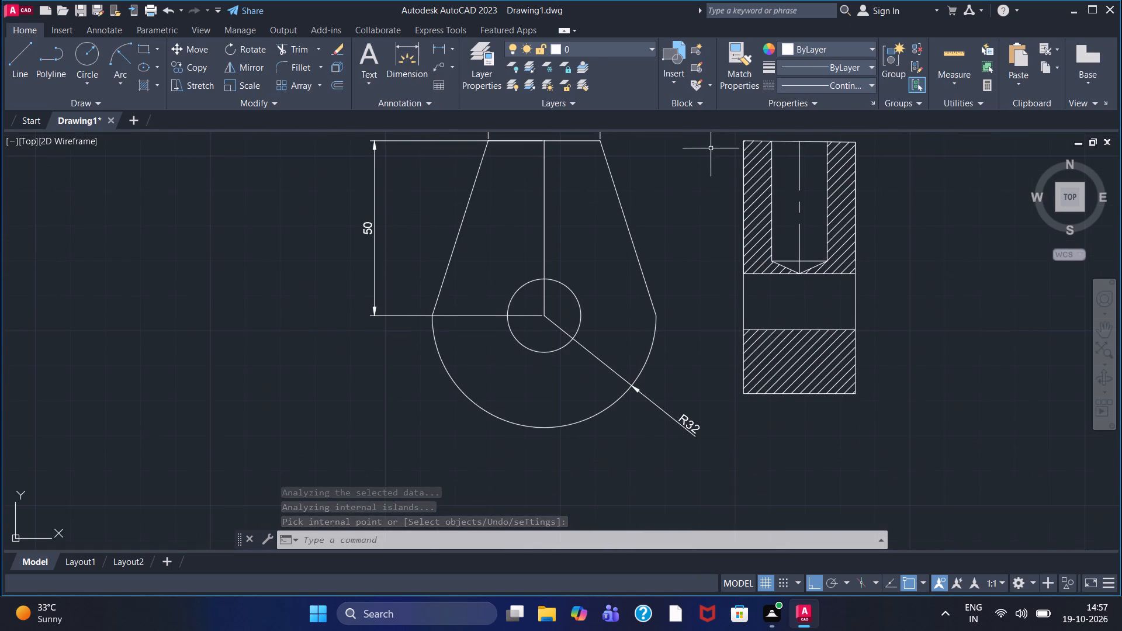
middle_drag(704, 164, 706, 178)
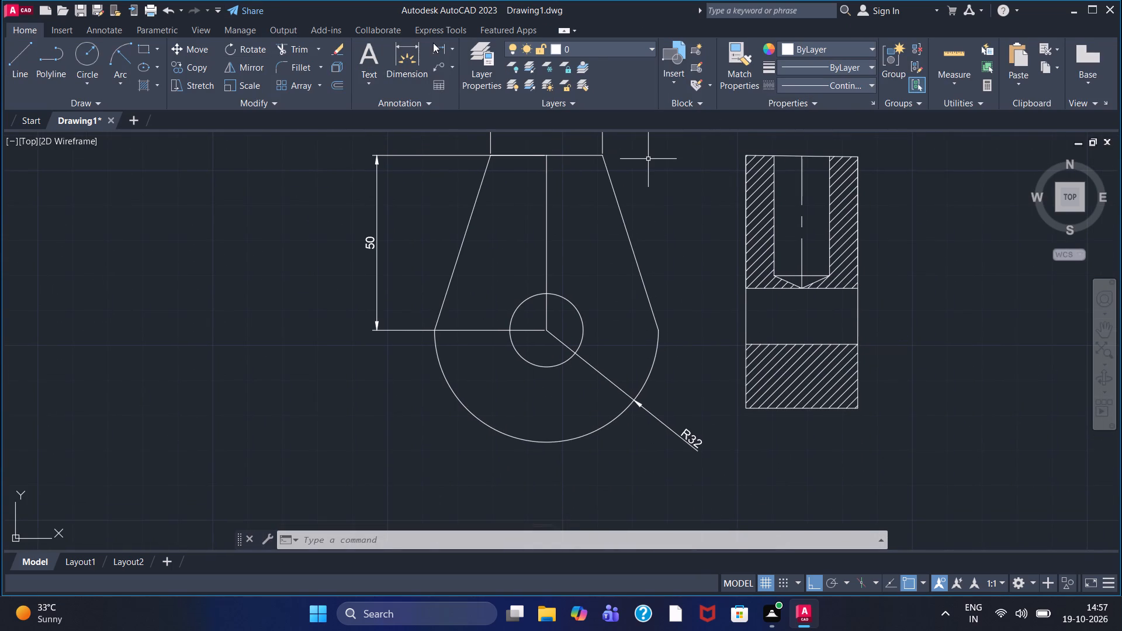
click(433, 43)
click(743, 410)
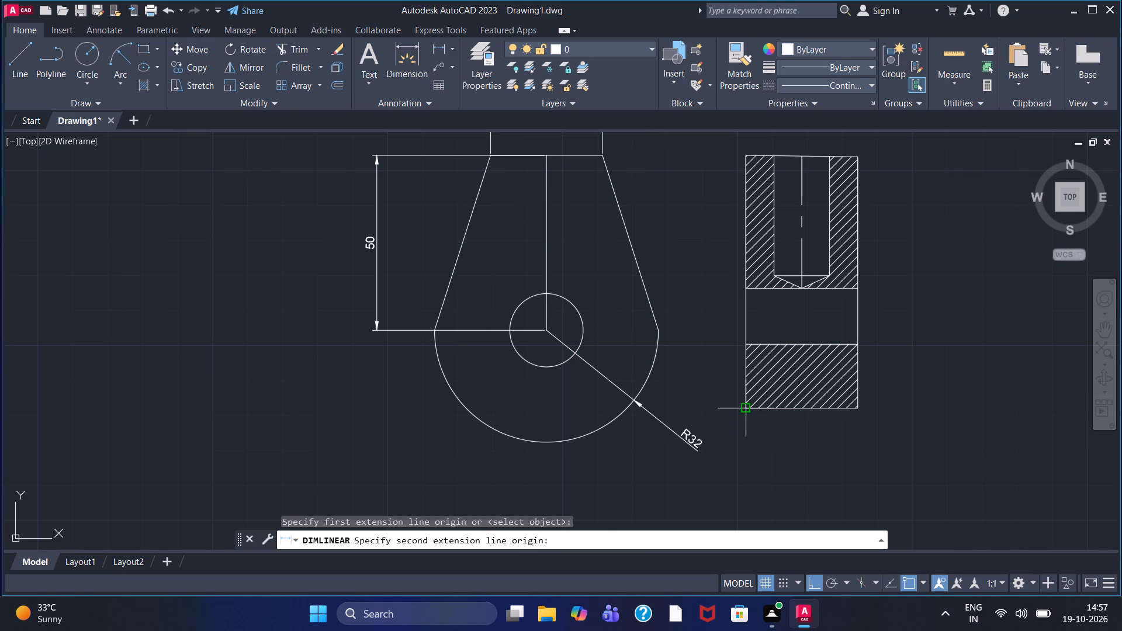
click(863, 409)
click(799, 453)
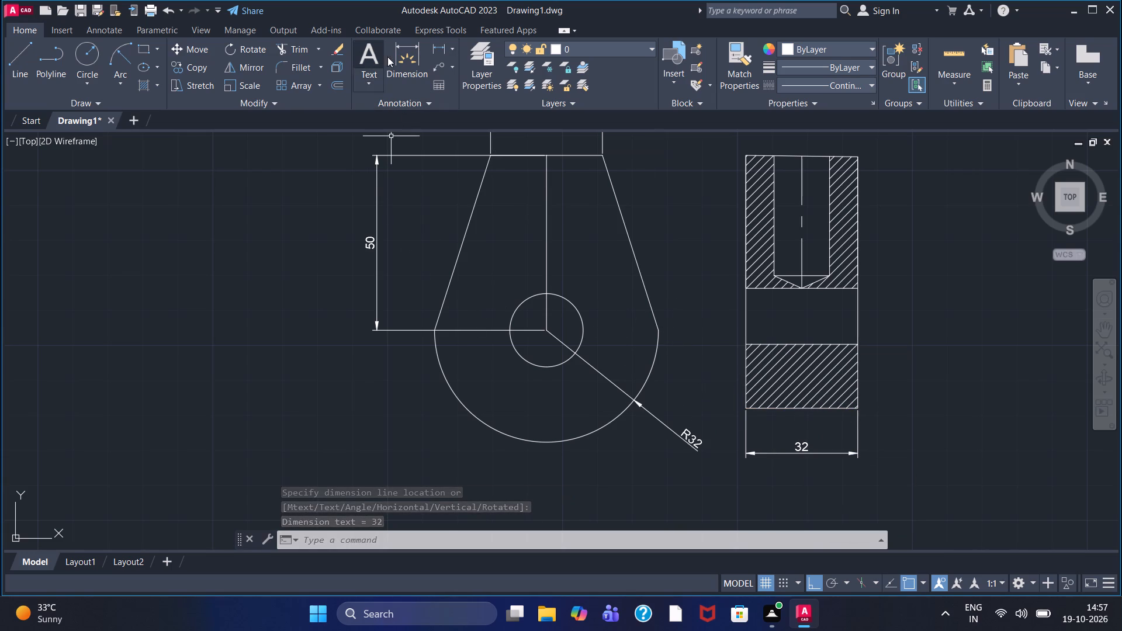
Add a vertical linear dimension for the unhatched middle band, placed to the right of the side view.
click(435, 45)
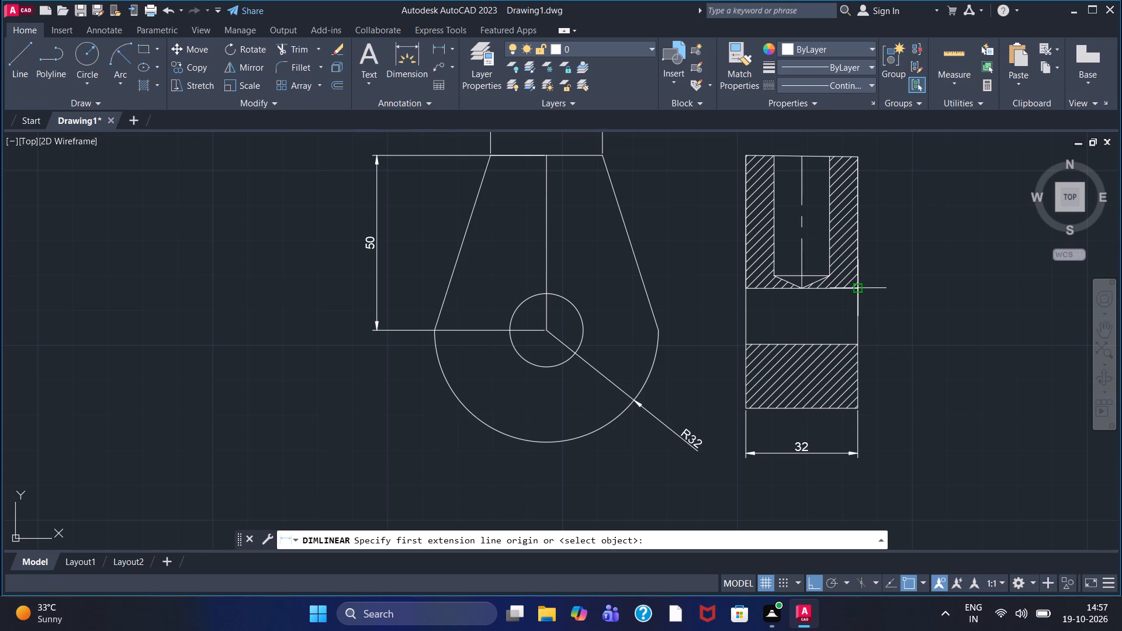
click(856, 291)
click(861, 342)
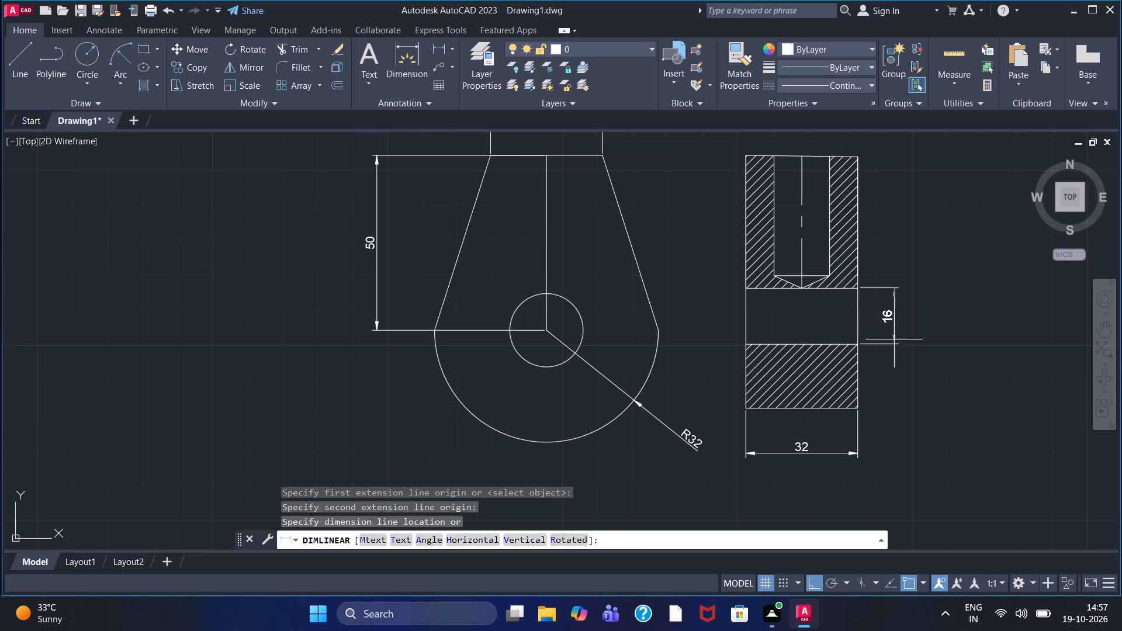
click(895, 339)
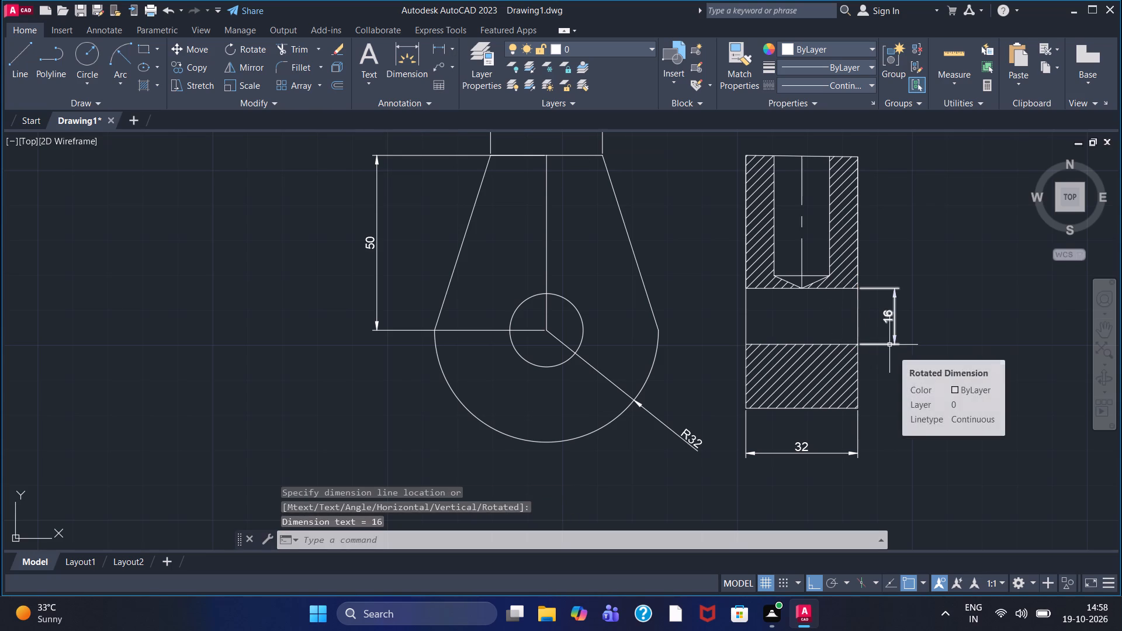
Add a vertical dimension for the hole's straight depth, excluding its conical tip, to the right of the side view.
middle_drag(650, 223, 656, 273)
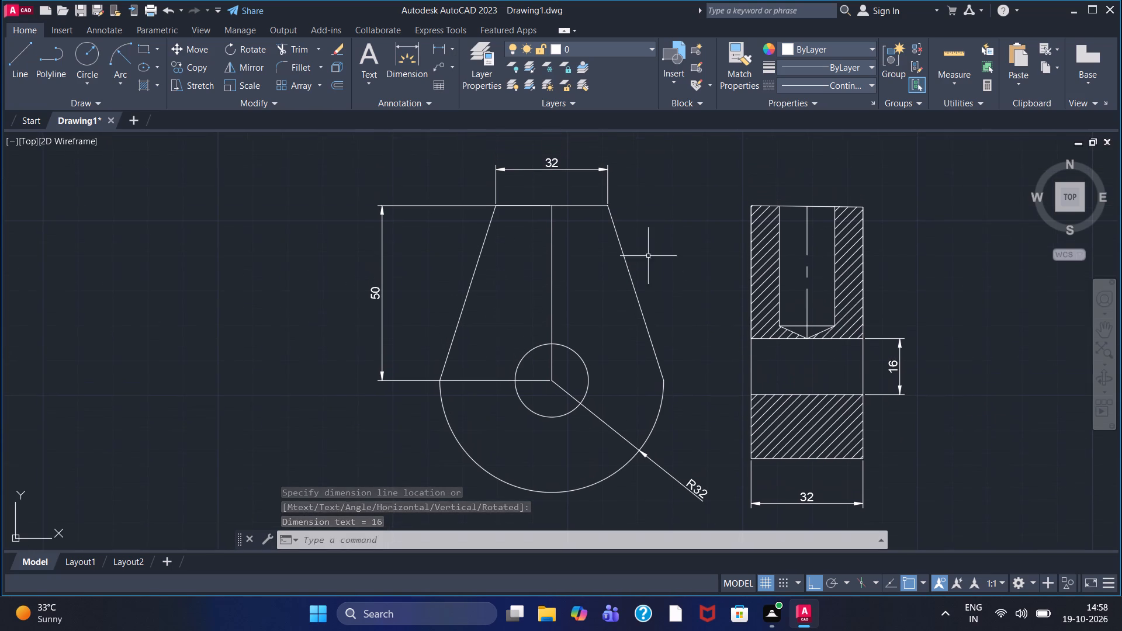
click(438, 46)
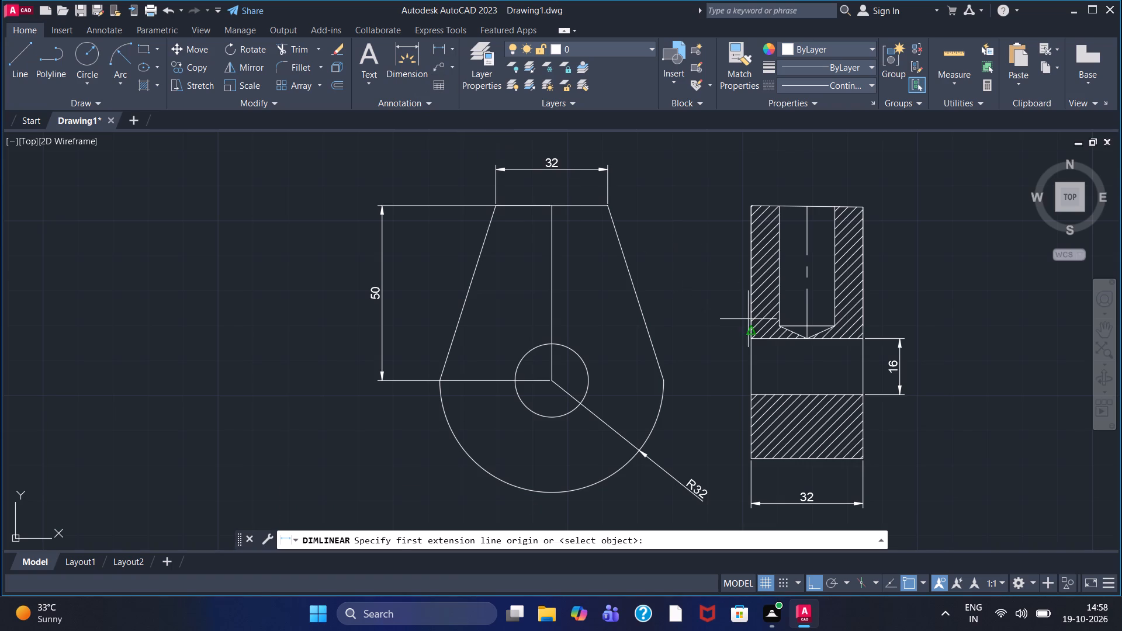
click(832, 325)
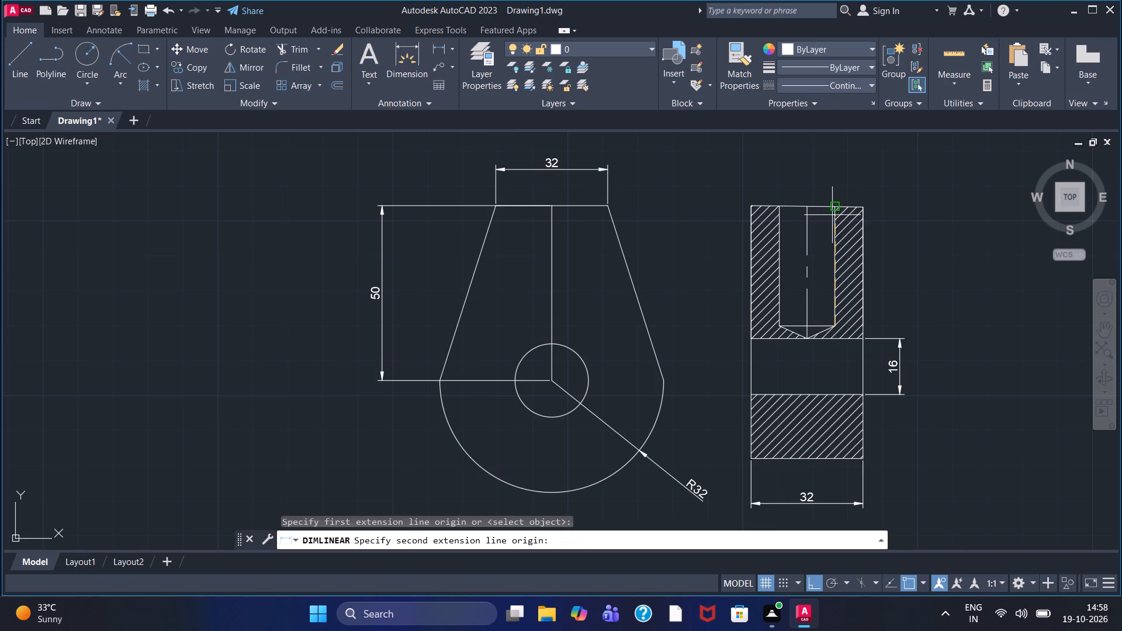
click(832, 213)
click(903, 258)
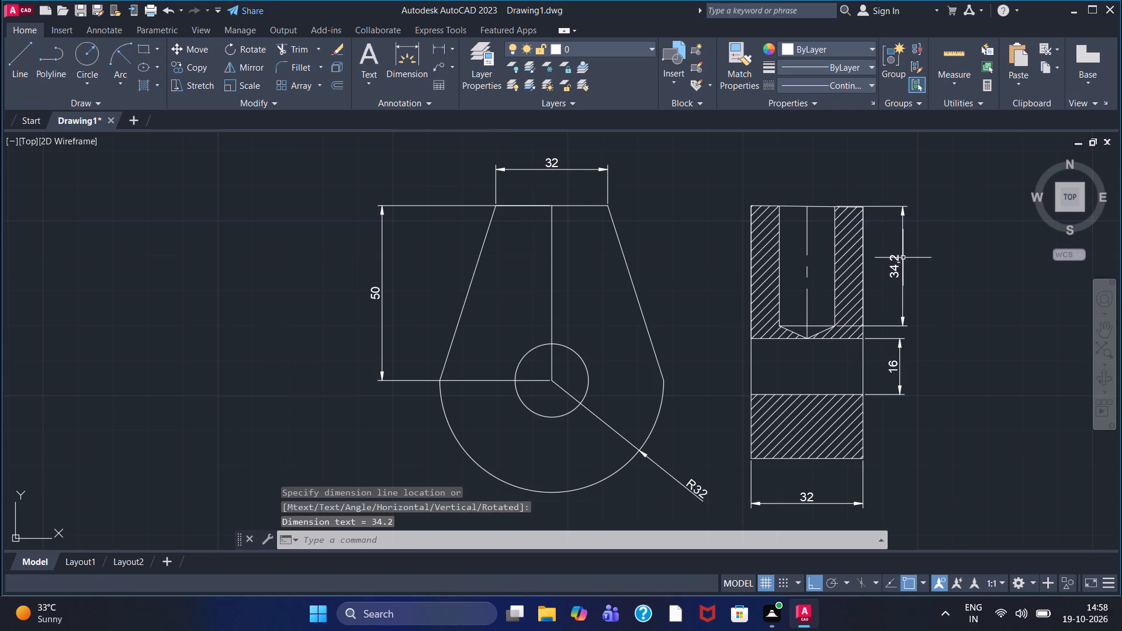
Add a vertical dimension on the side view's left, from its top edge to the upper horizontal line.
click(441, 47)
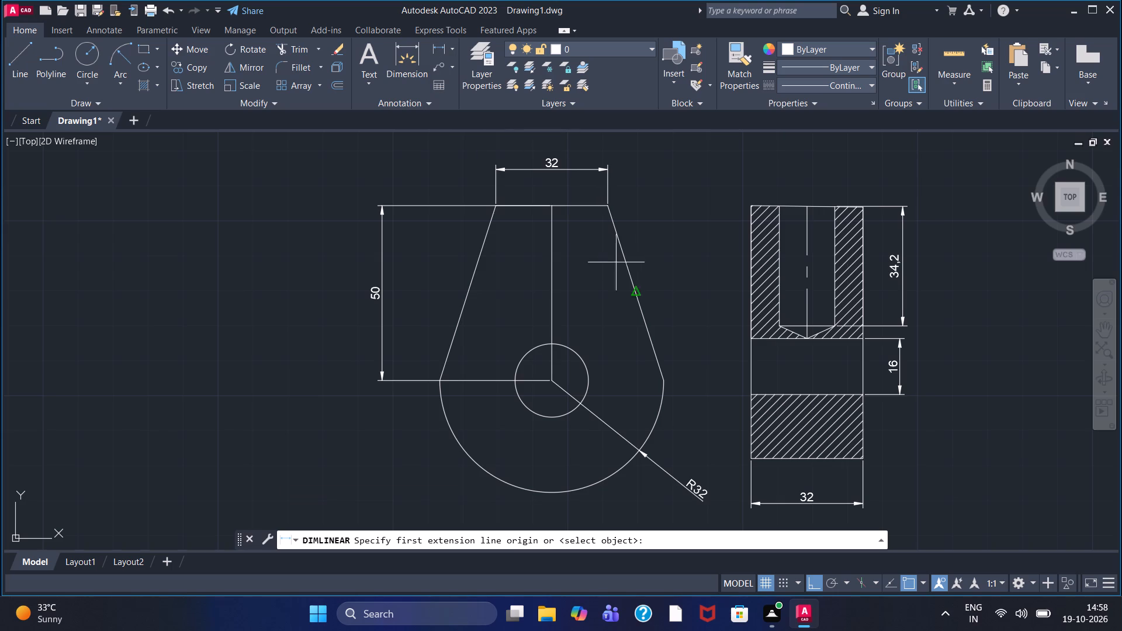
click(753, 337)
click(752, 208)
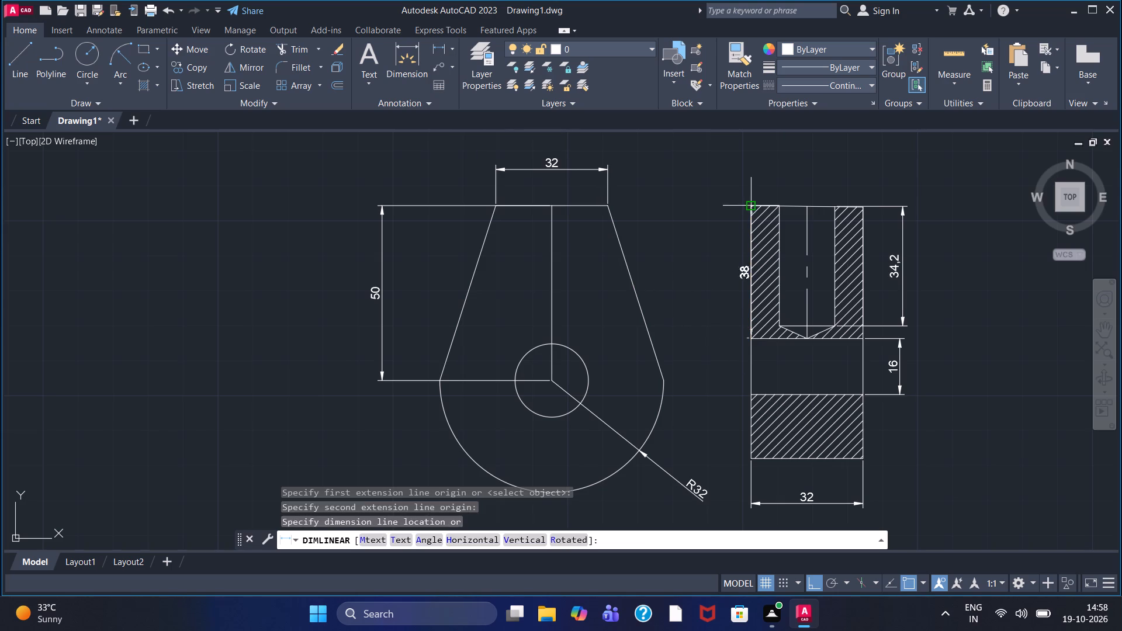
click(712, 214)
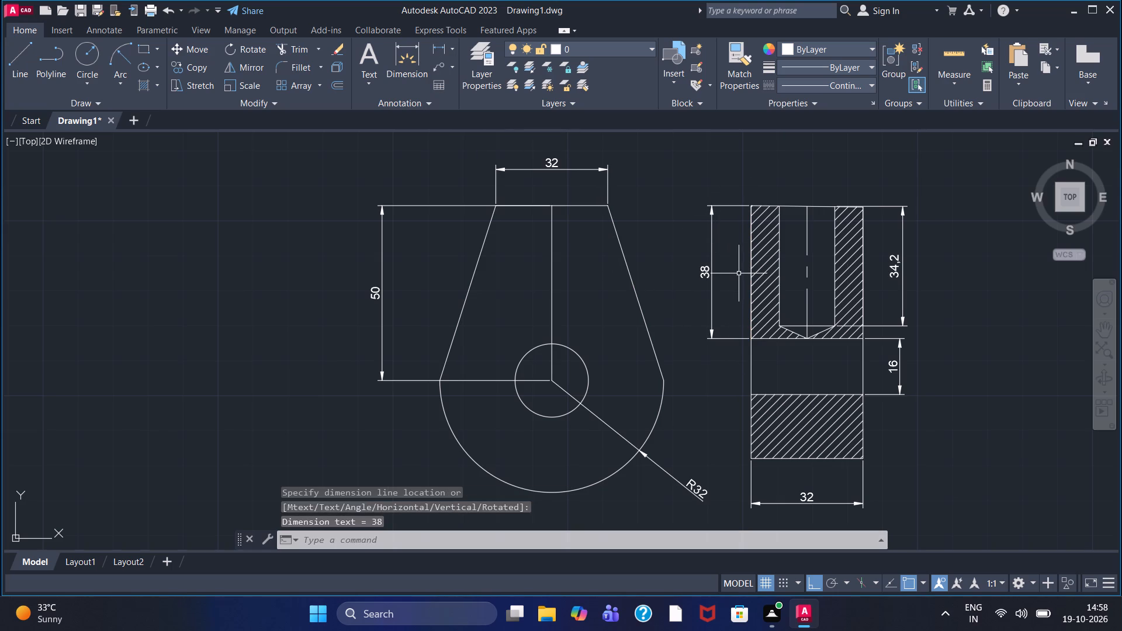
Examine the dimensioned side view up close and the layout of all drawn views.
scroll(836, 304, up, 4)
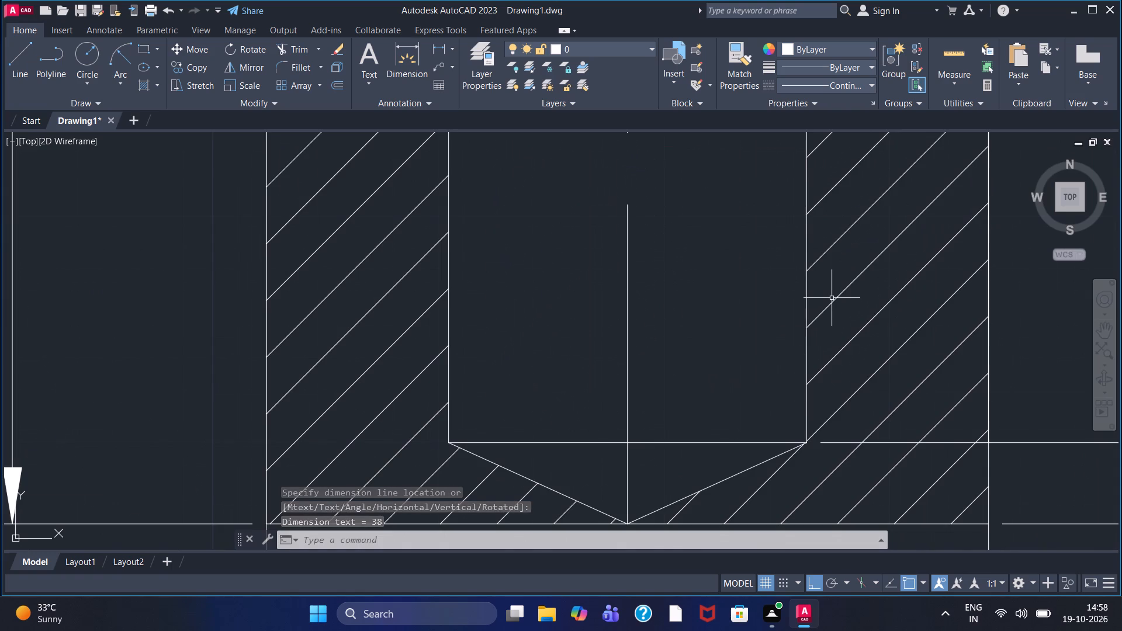
scroll(832, 298, down, 4)
middle_drag(832, 297, 831, 264)
scroll(831, 264, down, 1)
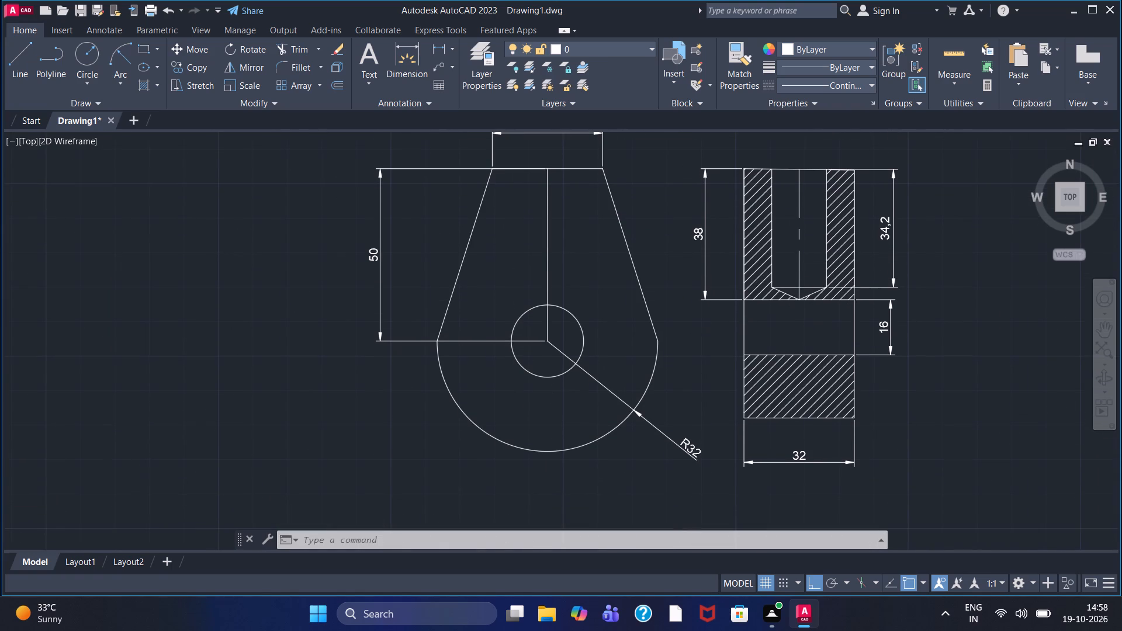
scroll(812, 323, down, 1)
scroll(775, 377, down, 1)
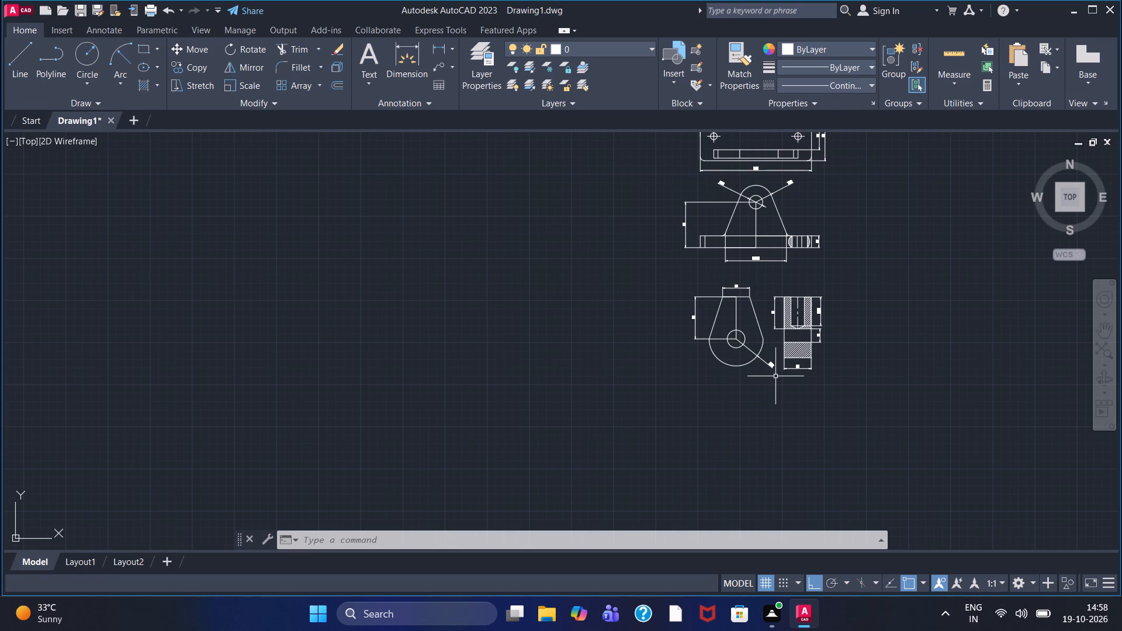
scroll(761, 398, down, 1)
middle_drag(761, 398, 588, 394)
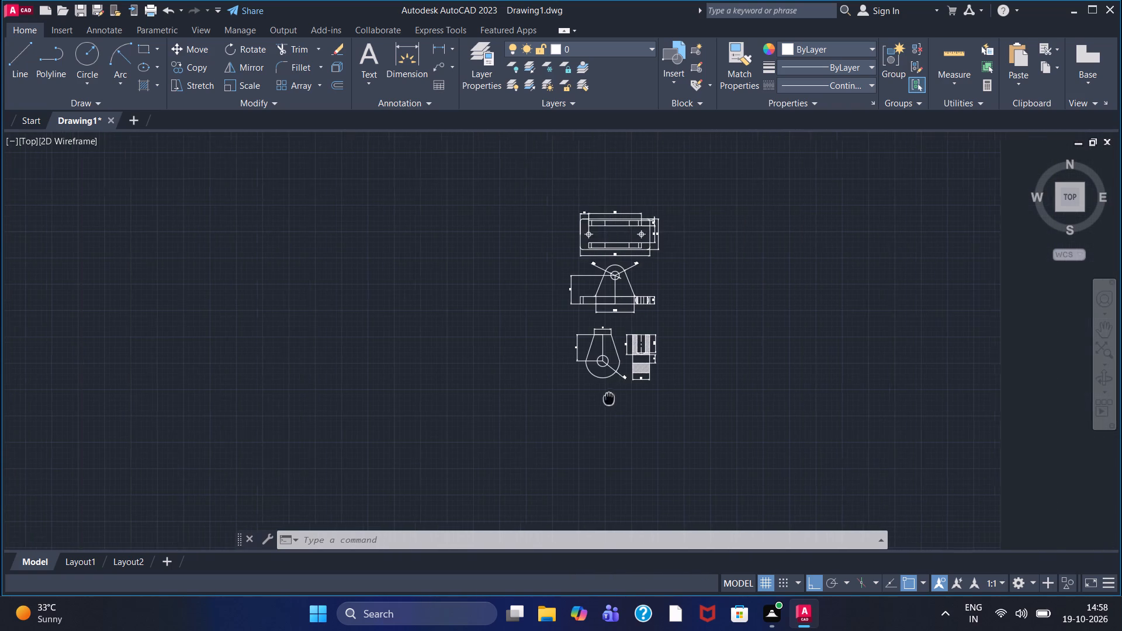
middle_drag(588, 394, 482, 375)
scroll(482, 375, up, 2)
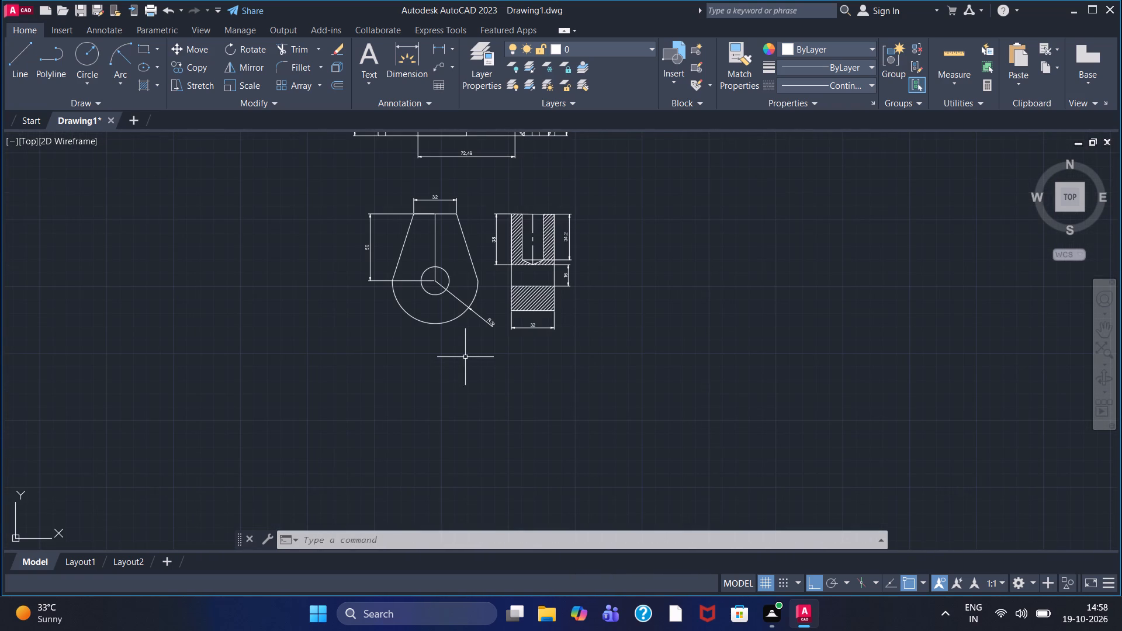
scroll(465, 357, up, 1)
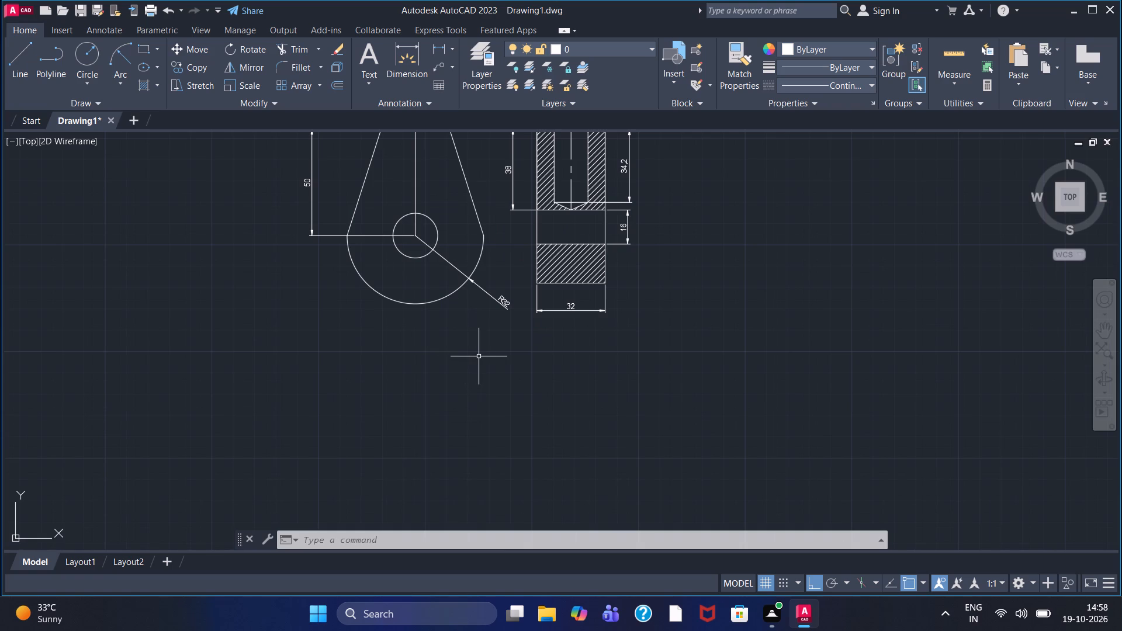
Draw a closed 68 by 16 rectangle with lines in the empty area below the tapered shape.
click(22, 65)
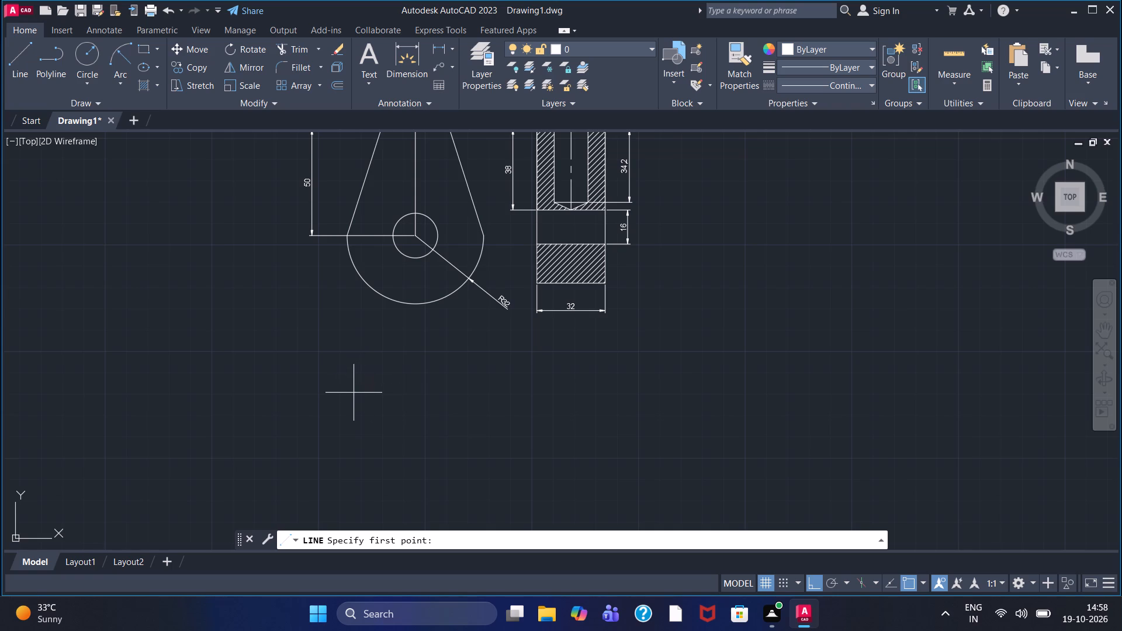
click(369, 394)
text(68)
key(Return)
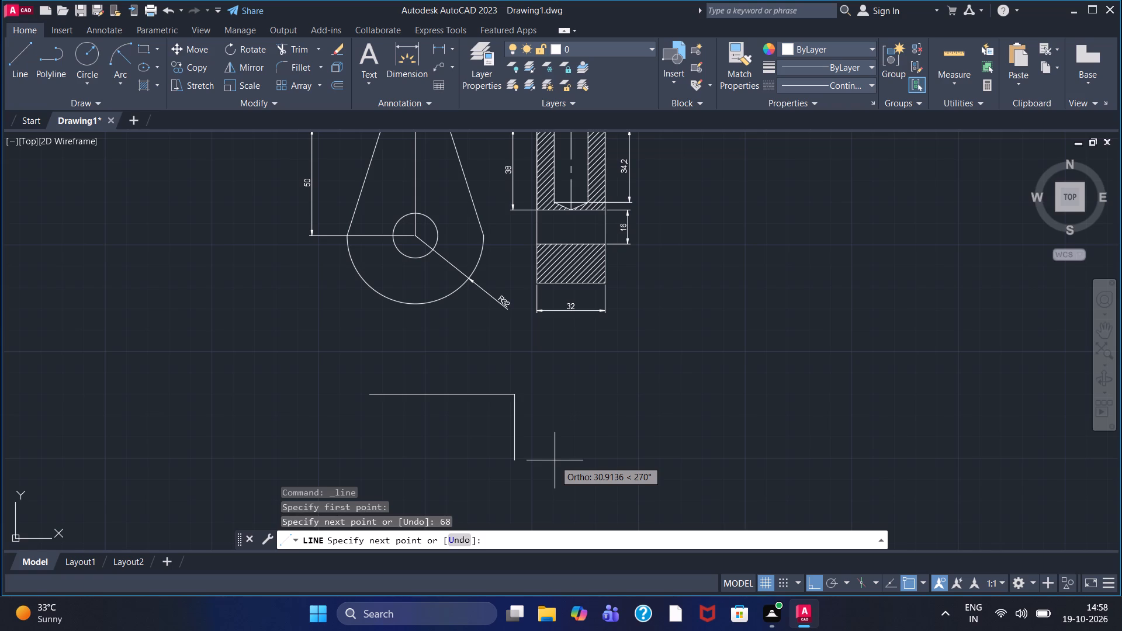
text(16)
key(Return)
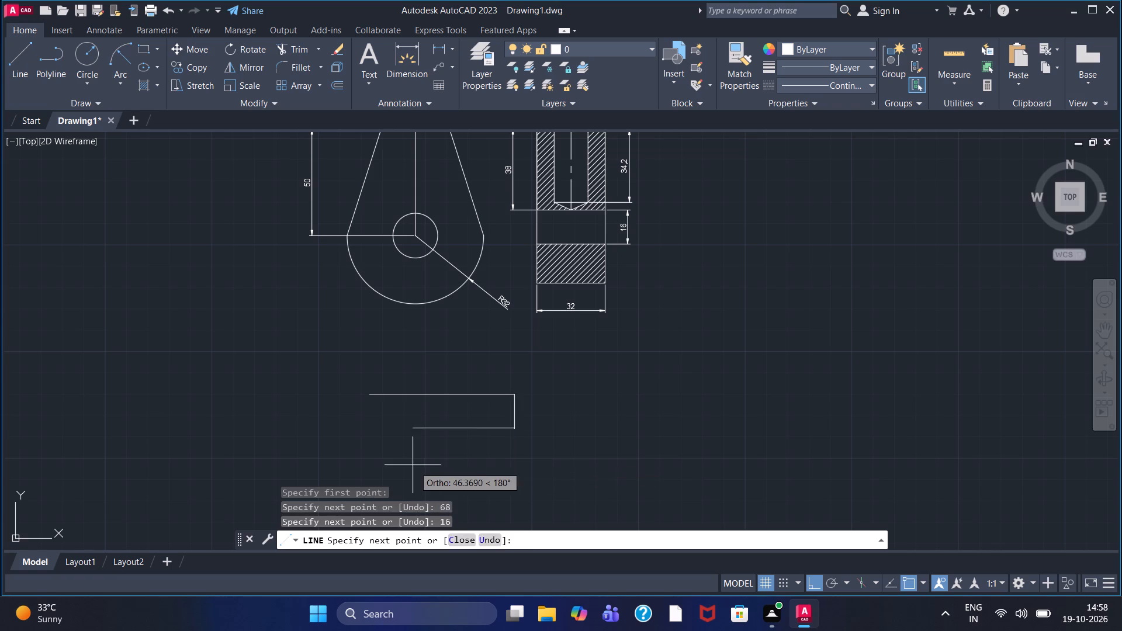
text(68)
key(Return)
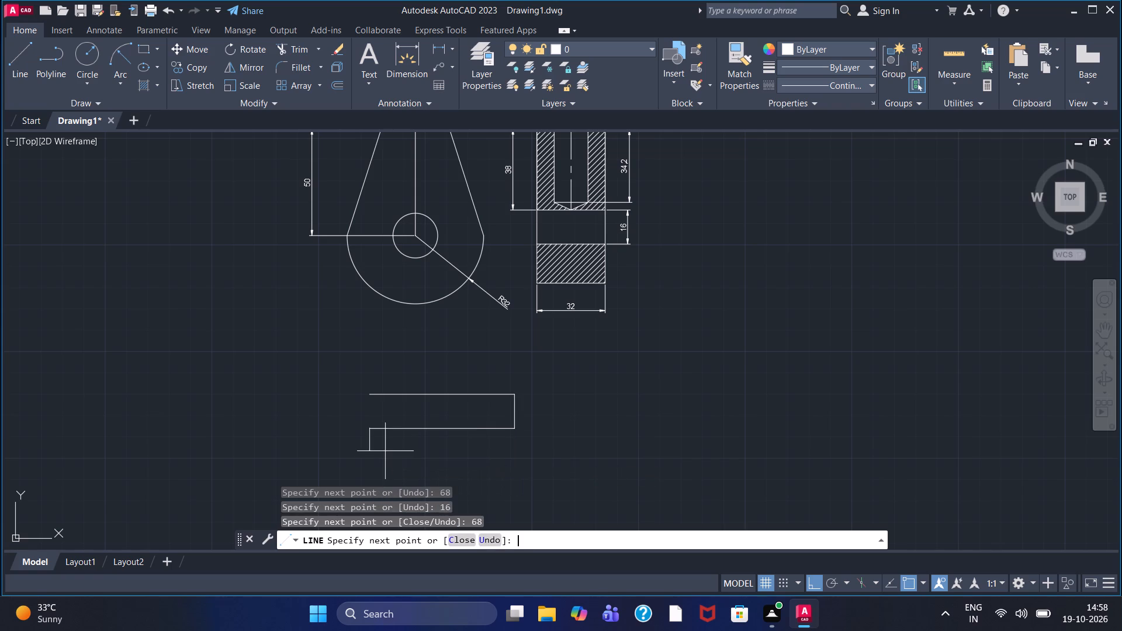
click(370, 395)
right_click(370, 395)
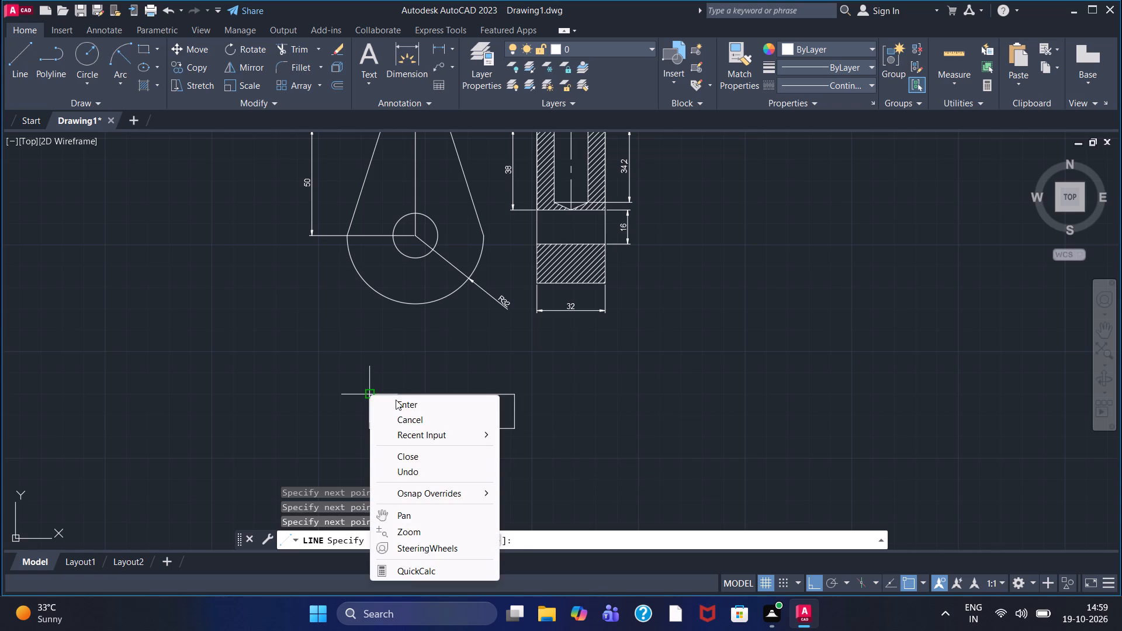
click(396, 400)
scroll(392, 410, up, 1)
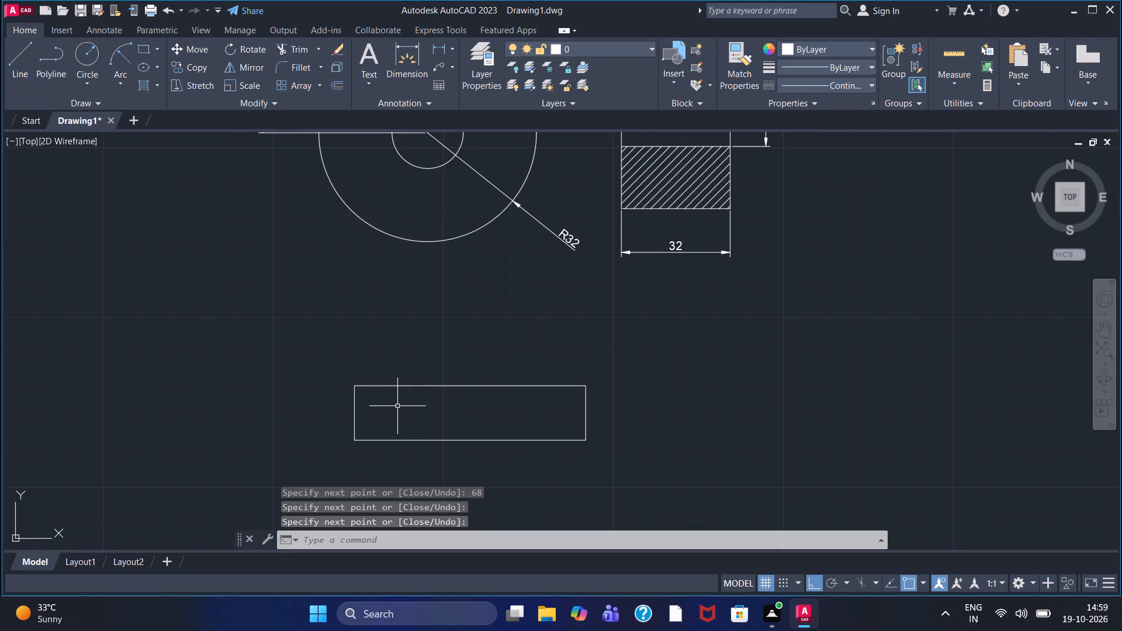
Draw a 10 by 26 head outline at the rectangle's left end, projecting 5 above its top edge and closing at its lower-left corner.
click(10, 78)
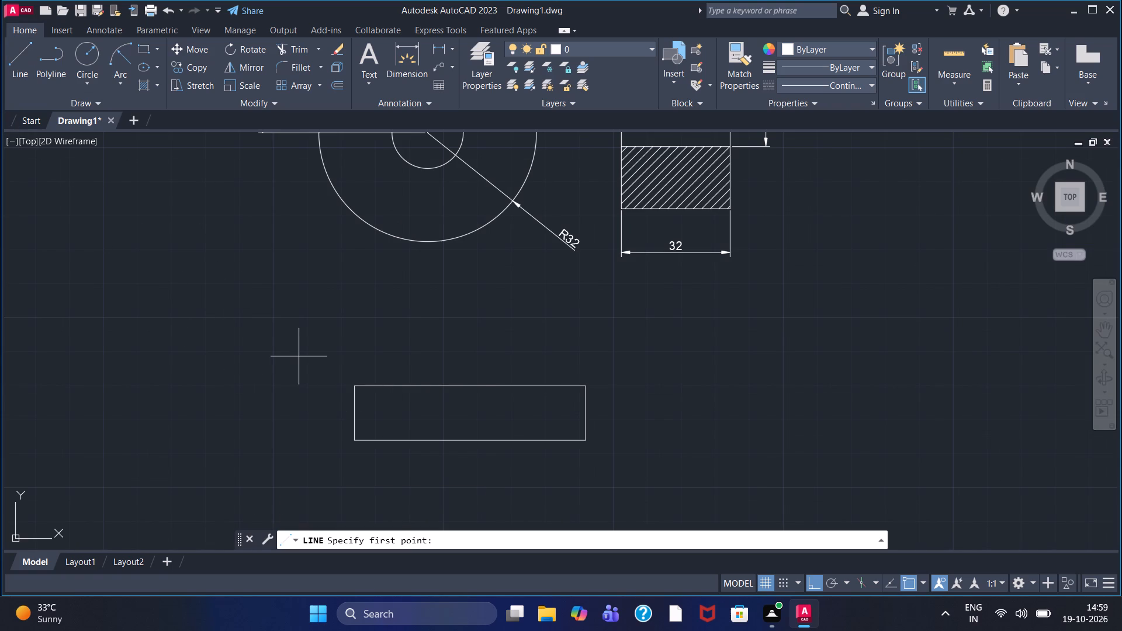
click(354, 382)
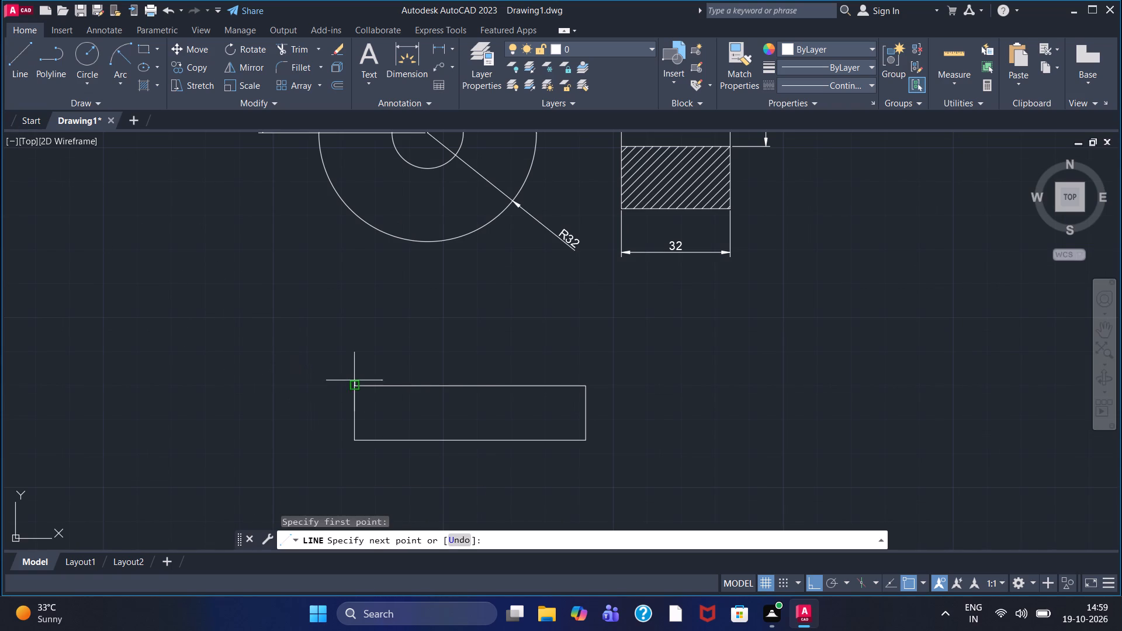
key(5)
key(Return)
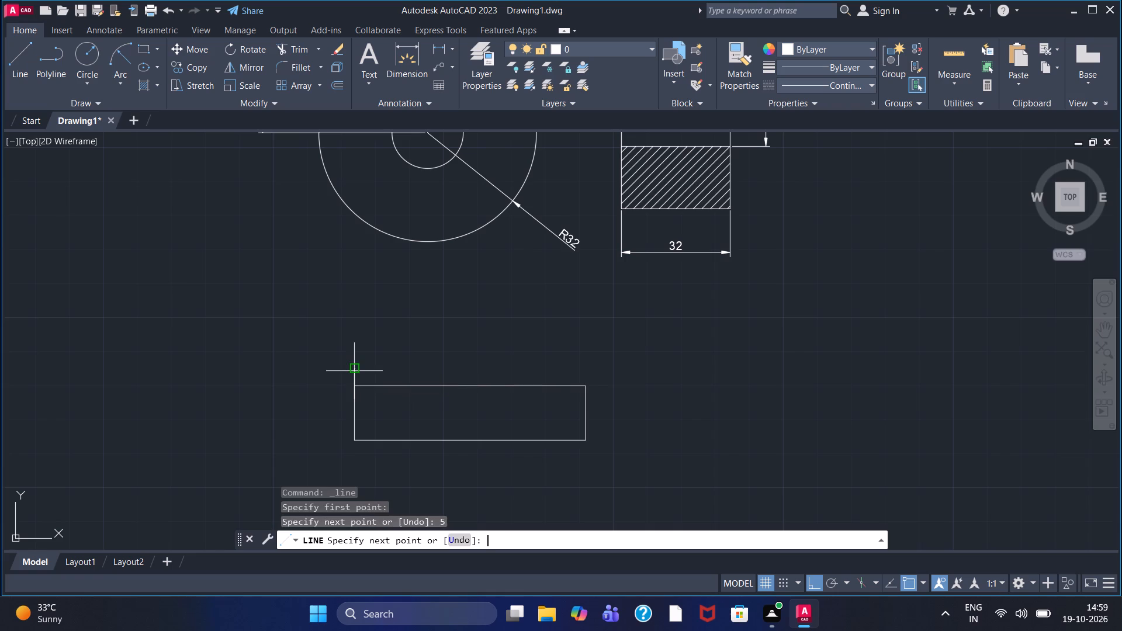
text(10)
key(Return)
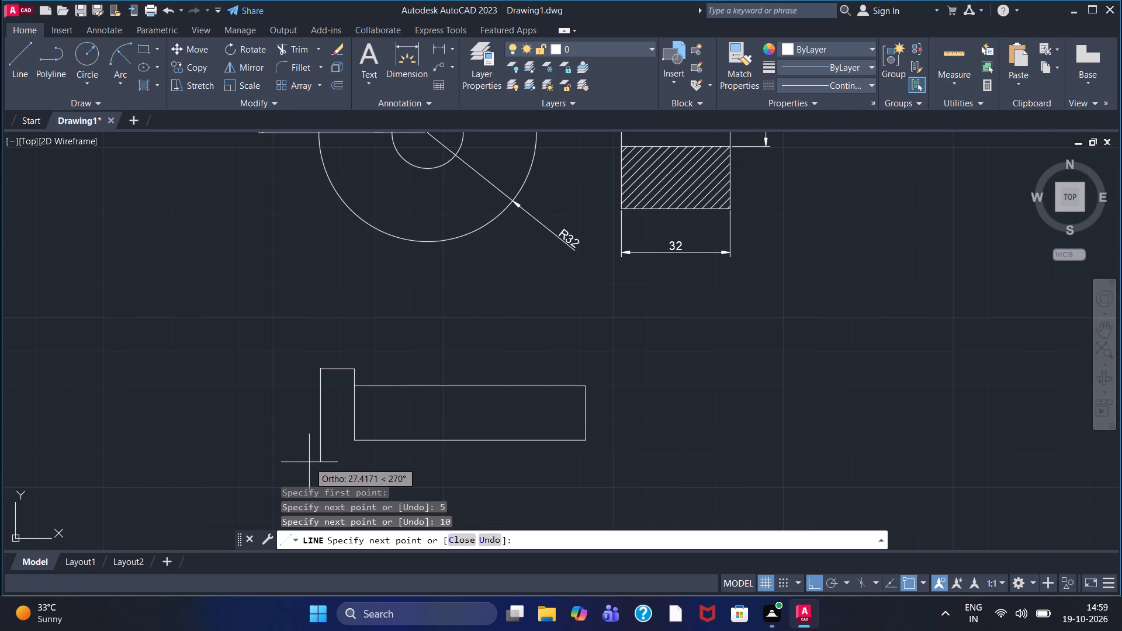
text(26)
key(Return)
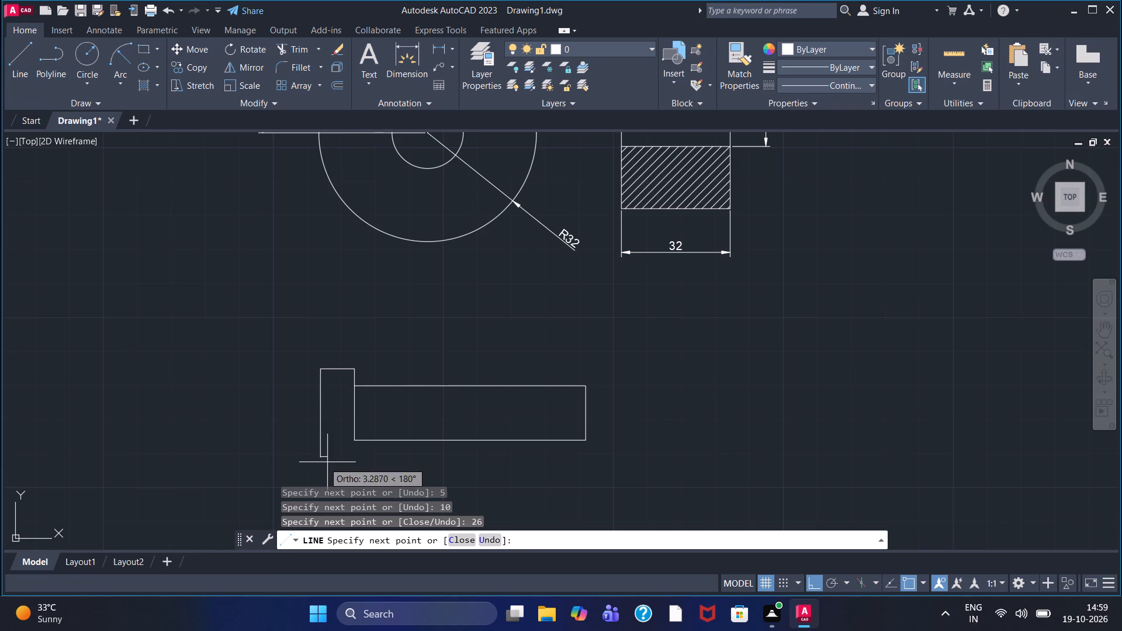
text(10)
key(Return)
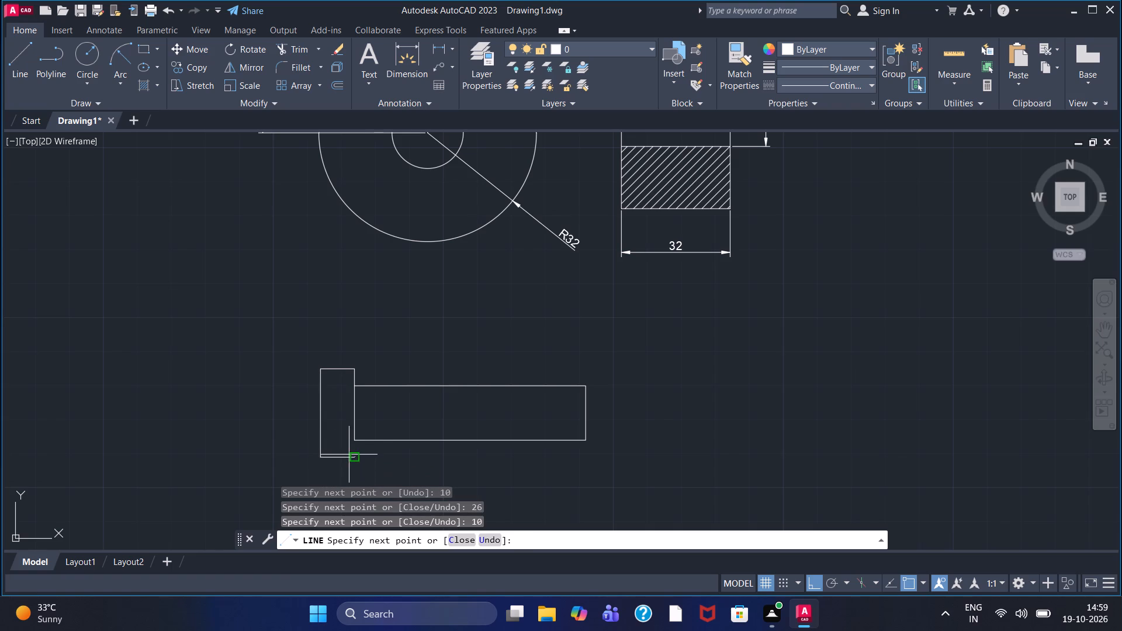
click(355, 438)
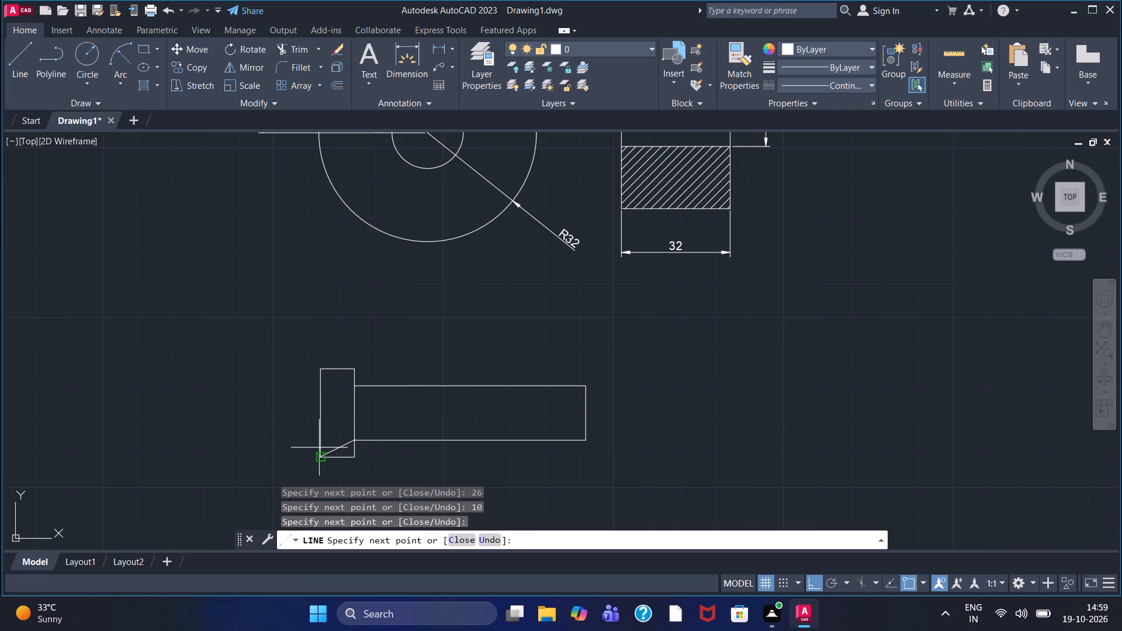
Draw horizontal lines continuing the rectangle's lower and upper edges leftward across the head, past its left edge.
click(304, 436)
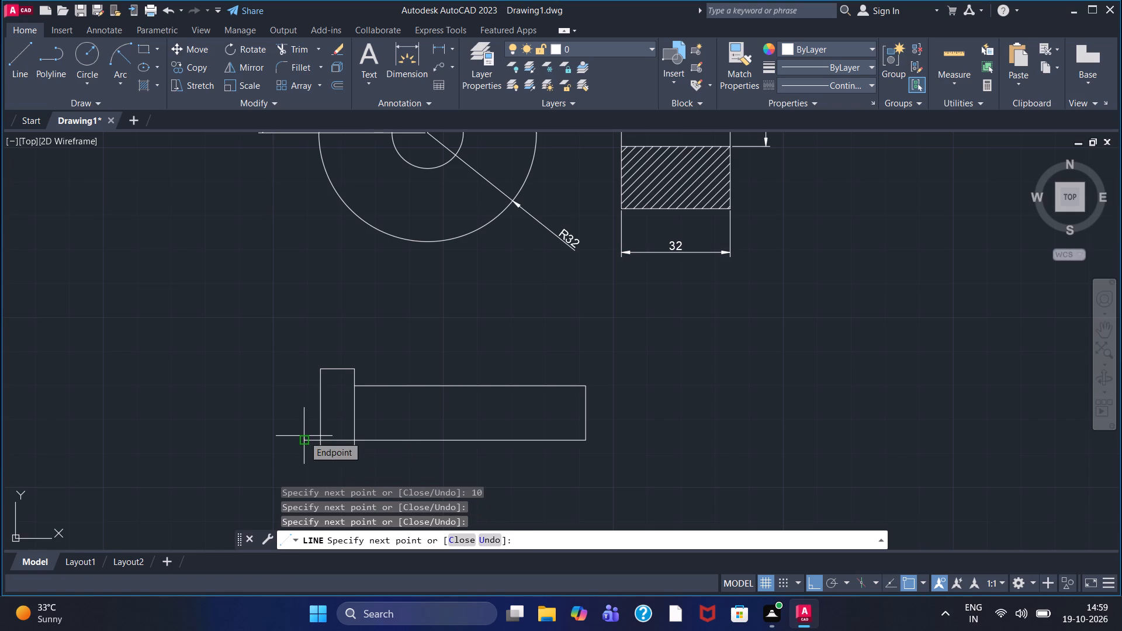
key(Escape)
click(26, 74)
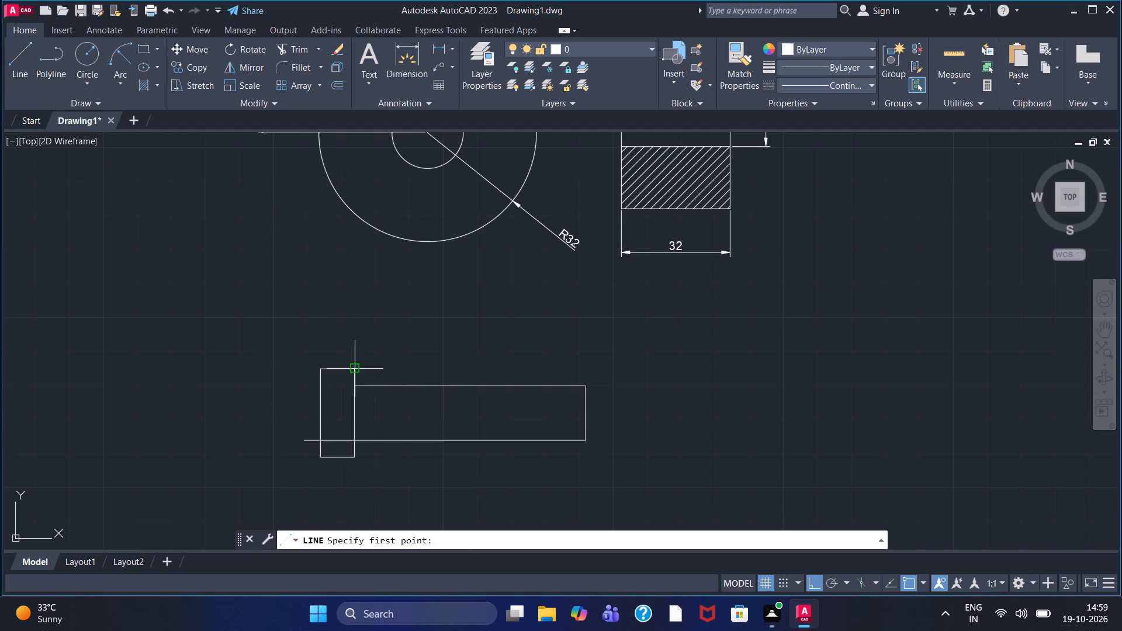
click(352, 385)
click(296, 390)
right_click(296, 390)
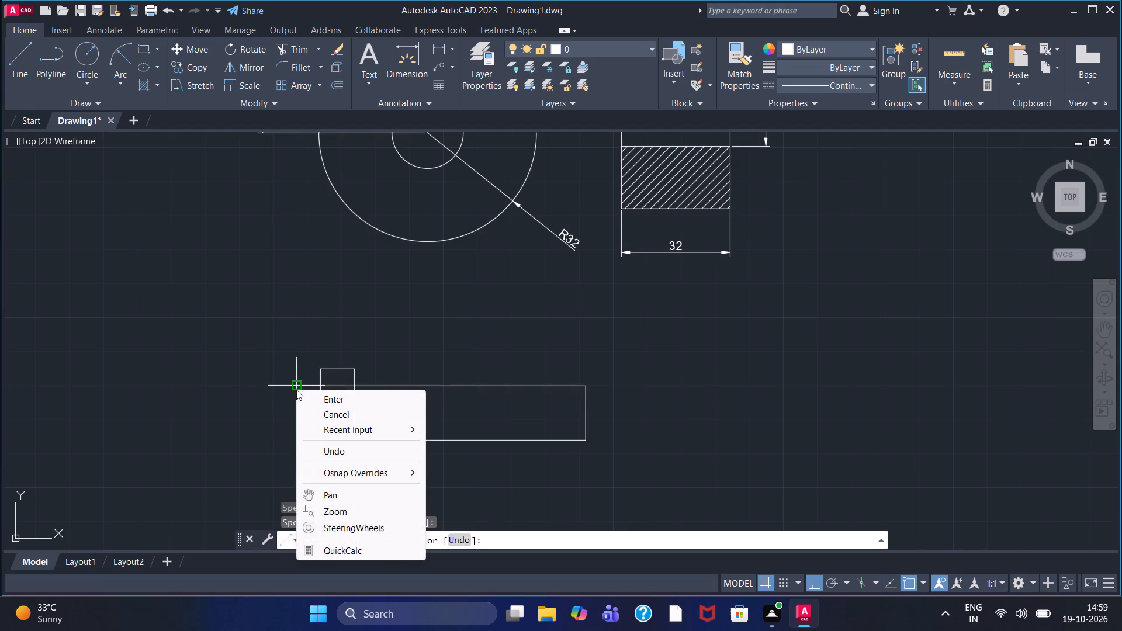
key(Escape)
key(Escape)
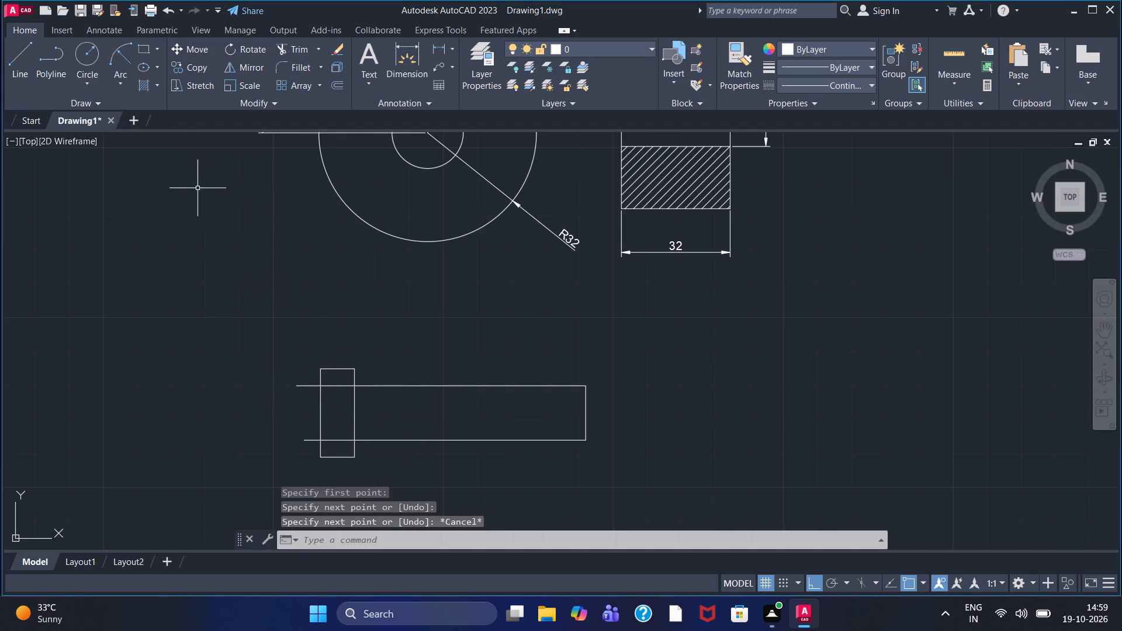
Trim the line ends overhanging the head and remove all three segments of the head's left vertical edge.
click(291, 48)
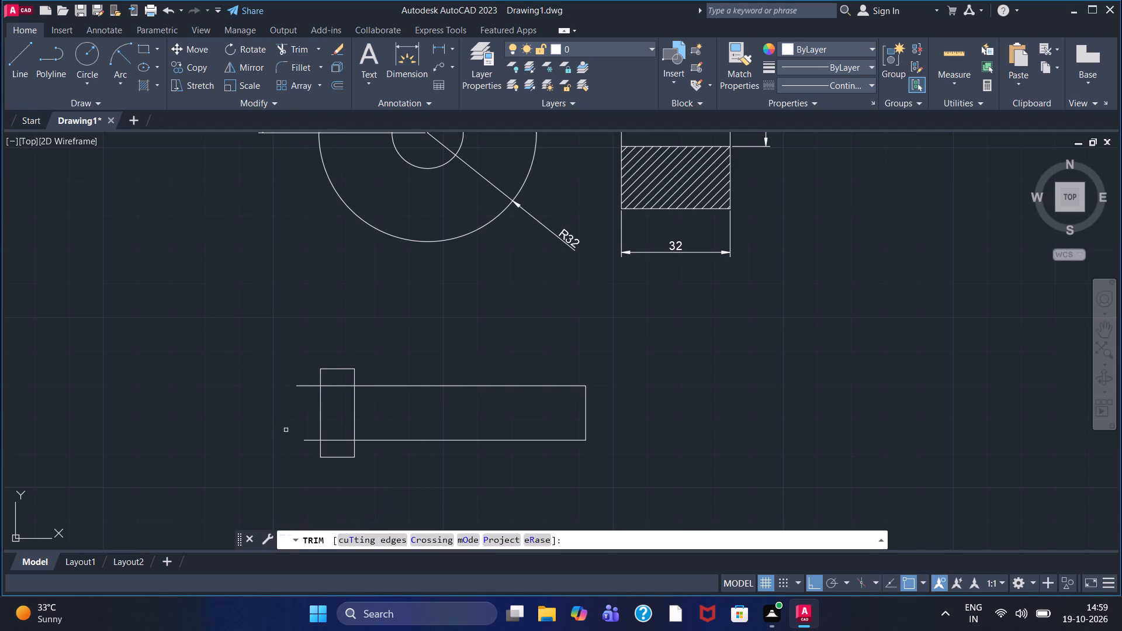
drag(305, 375, 311, 448)
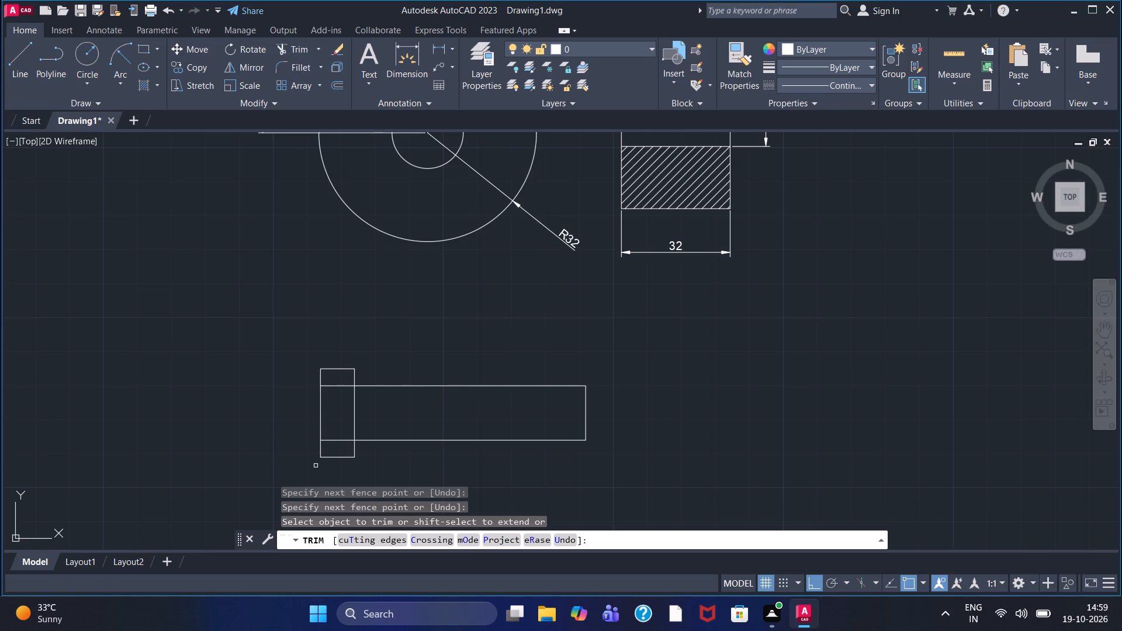
drag(307, 448, 326, 449)
drag(306, 422, 337, 422)
drag(306, 378, 324, 379)
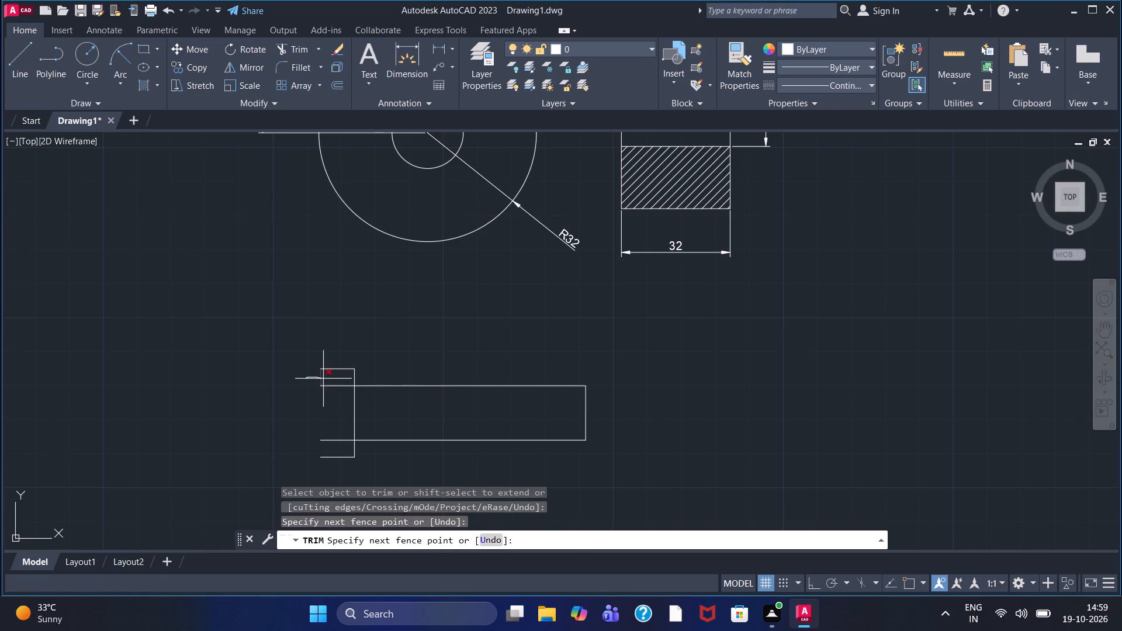
drag(324, 379, 329, 380)
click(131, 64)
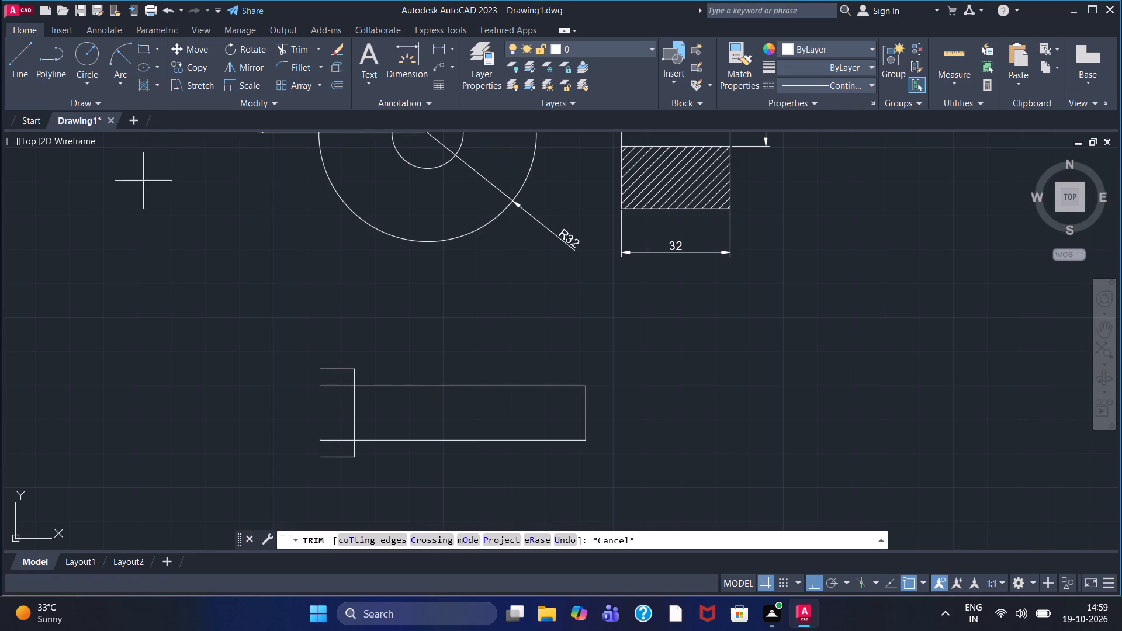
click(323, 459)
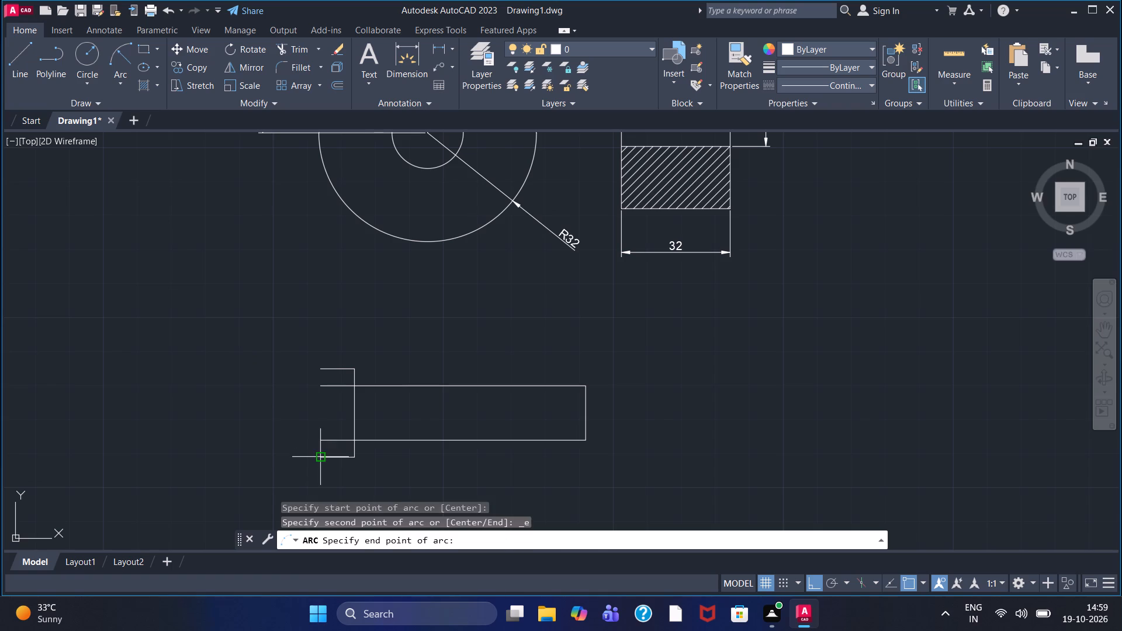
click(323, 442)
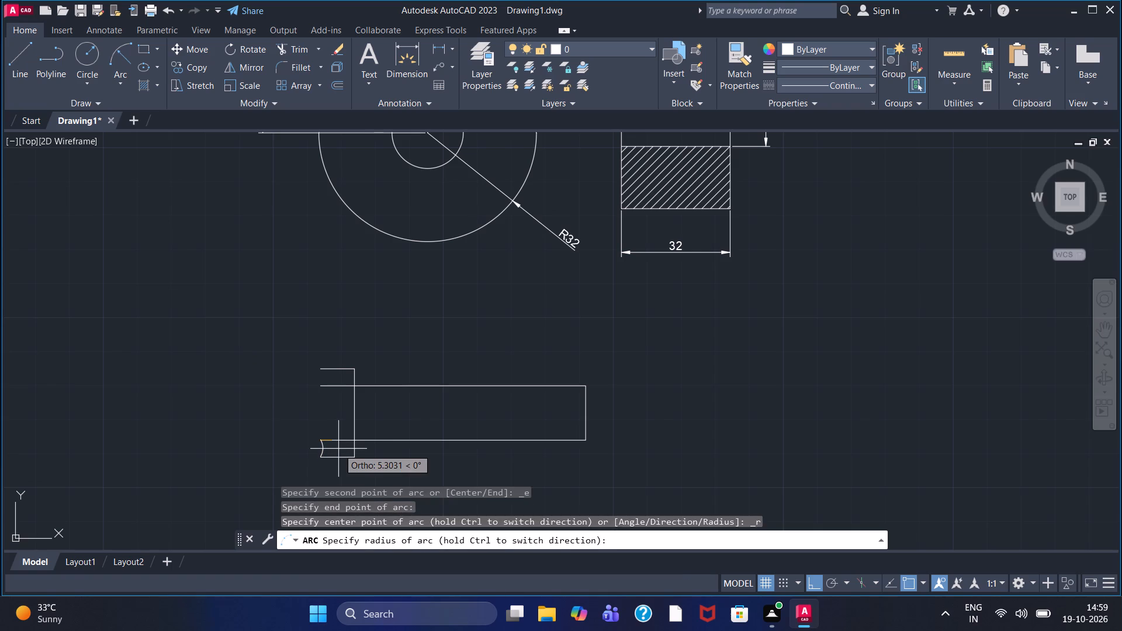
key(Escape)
Close the head's open left side with three outward-bulging start-end-radius arcs: the lower segment, the middle with radius about 19, and the upper.
click(117, 59)
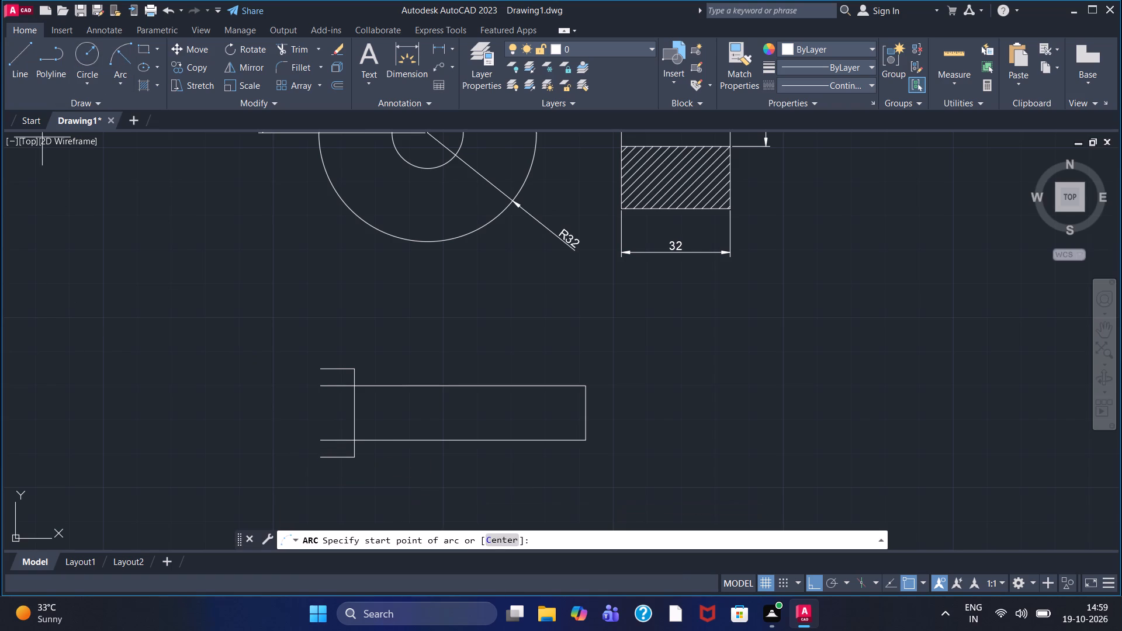
click(324, 443)
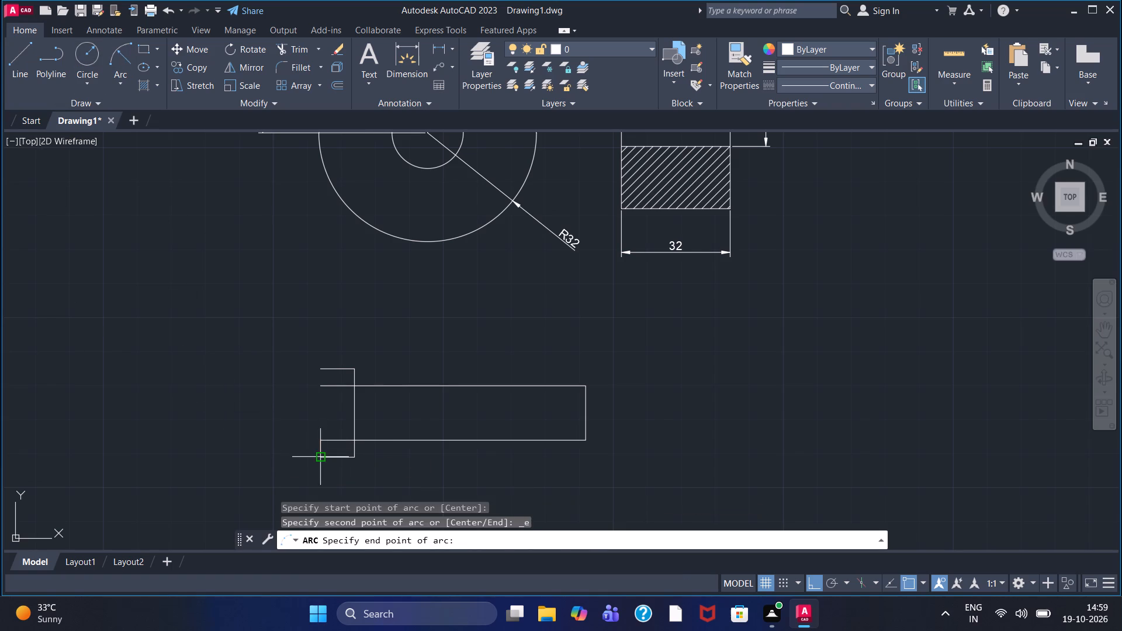
click(324, 462)
click(335, 458)
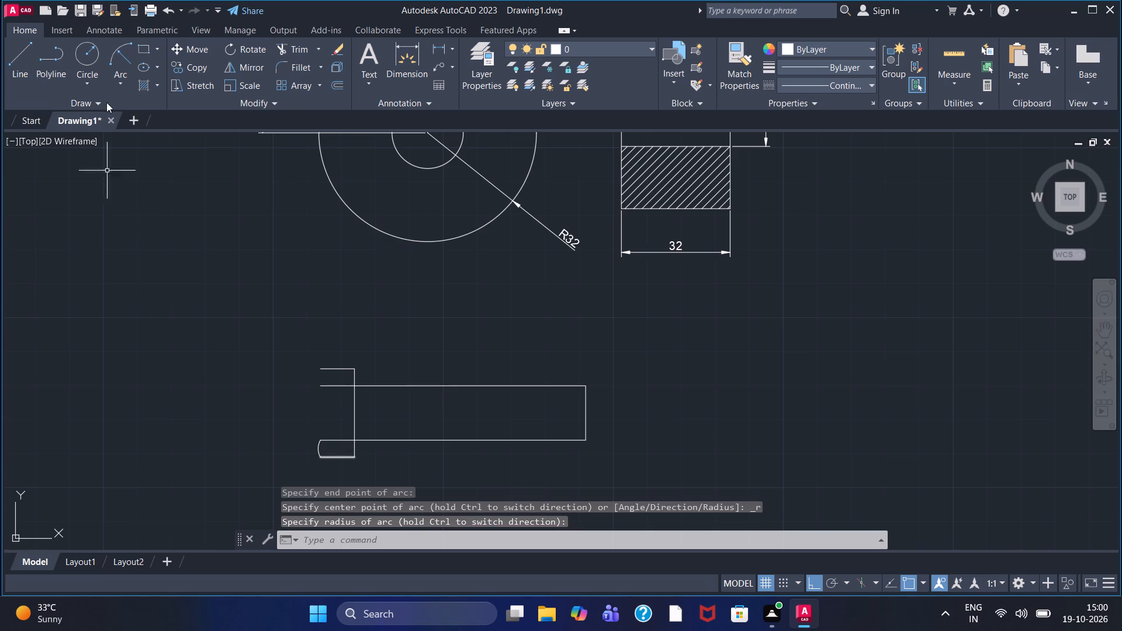
click(123, 67)
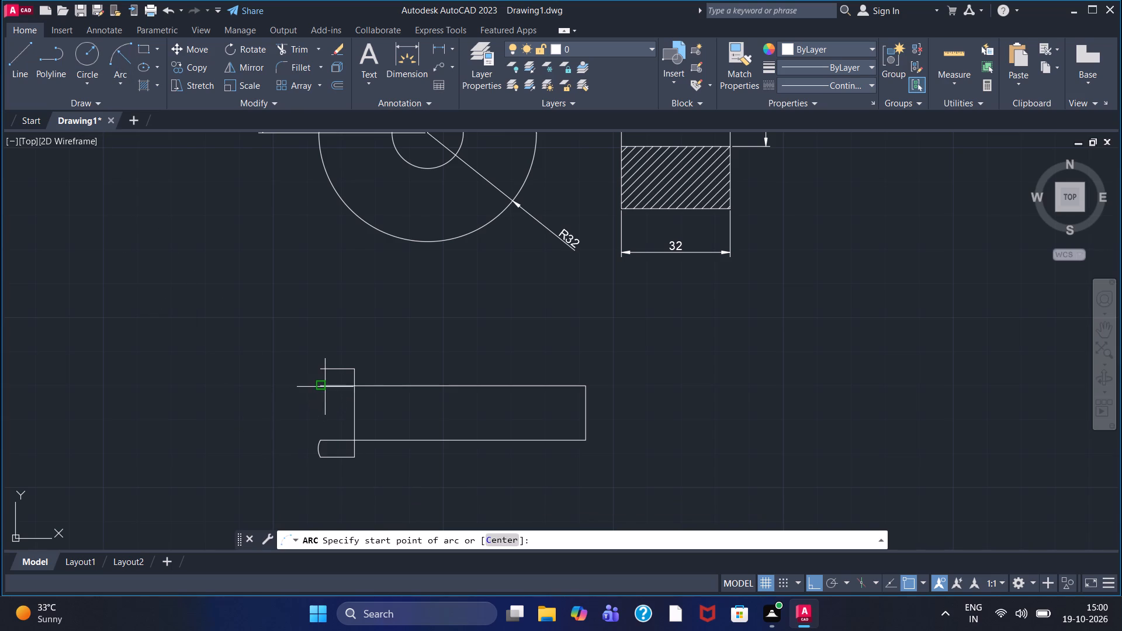
click(325, 386)
click(318, 443)
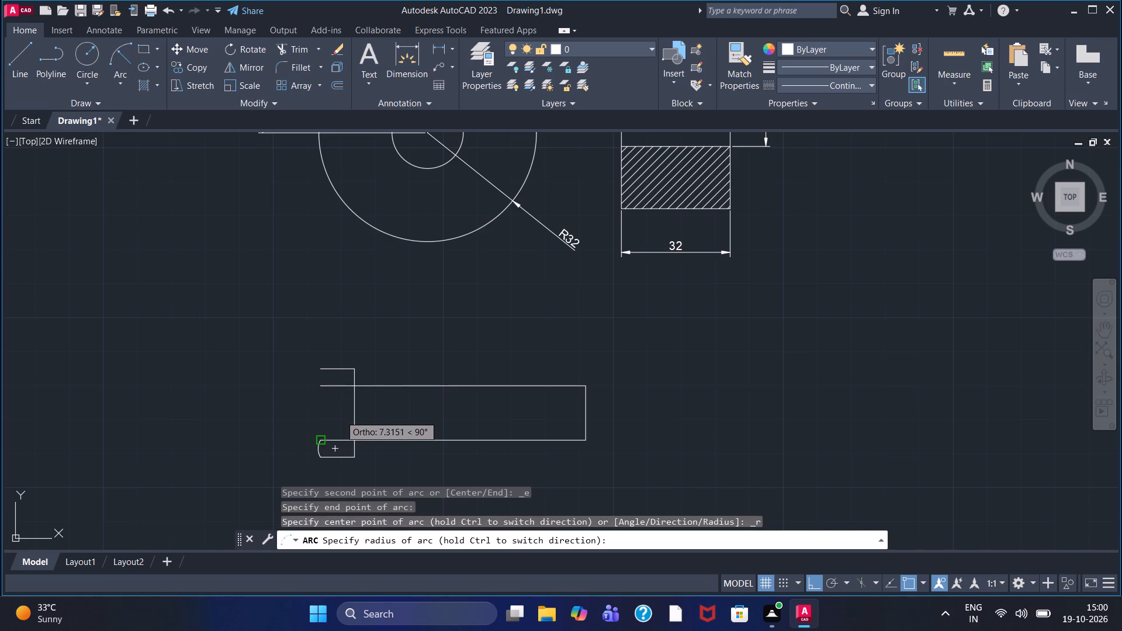
click(385, 418)
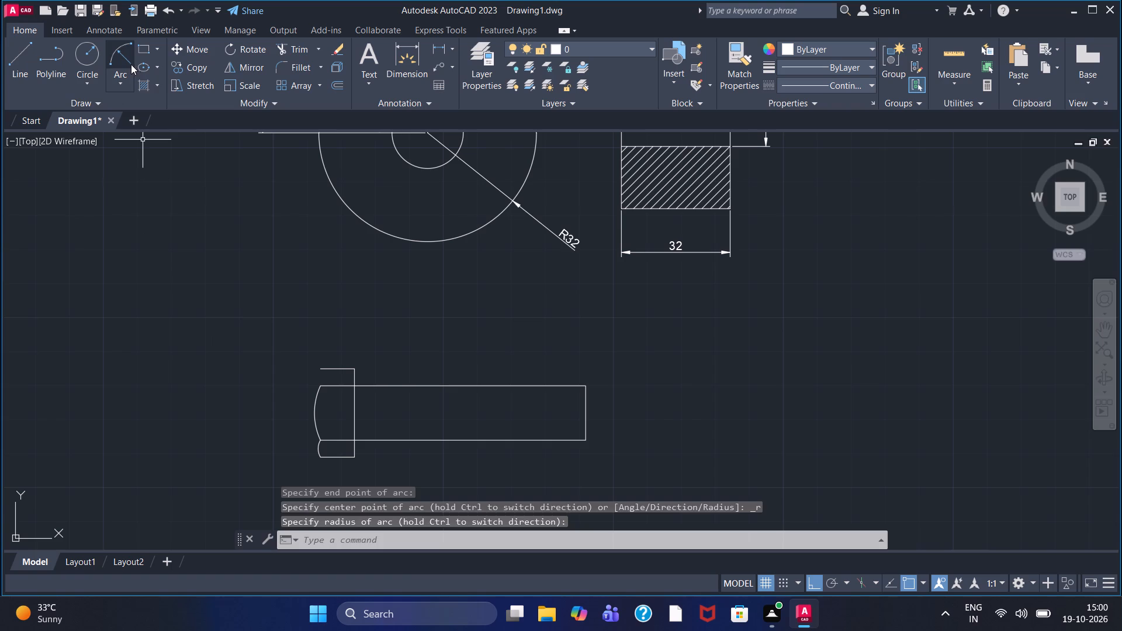
click(130, 64)
click(321, 366)
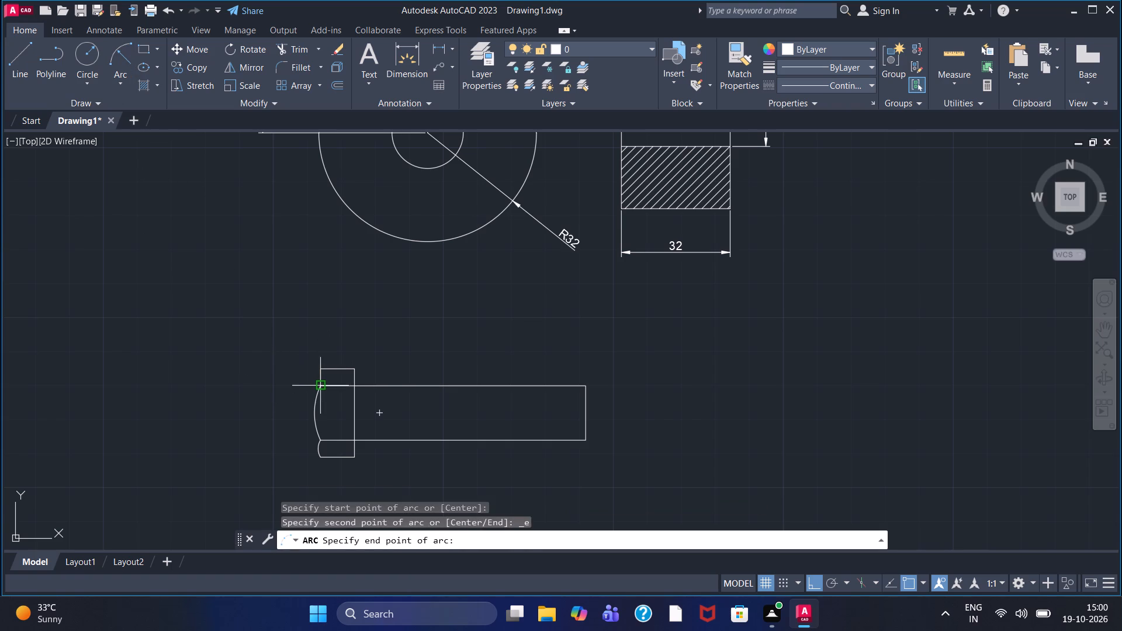
click(321, 389)
click(348, 383)
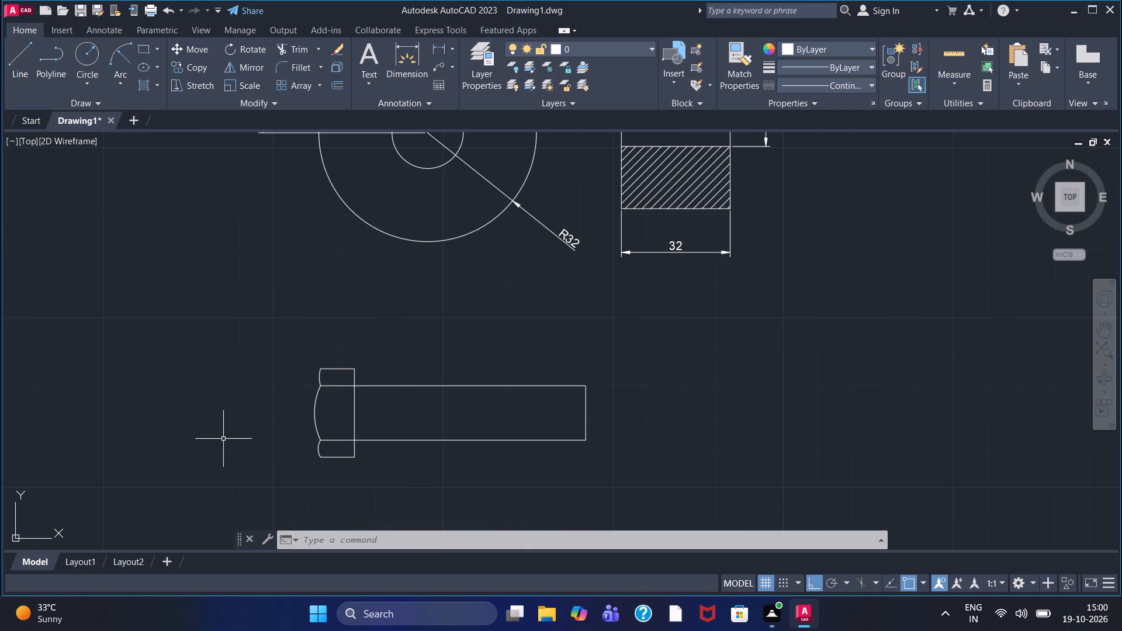
Draw an inner outline from the shank's upper-right corner: 20 leftward, 2 down, 18 rightward and 12 down.
click(16, 77)
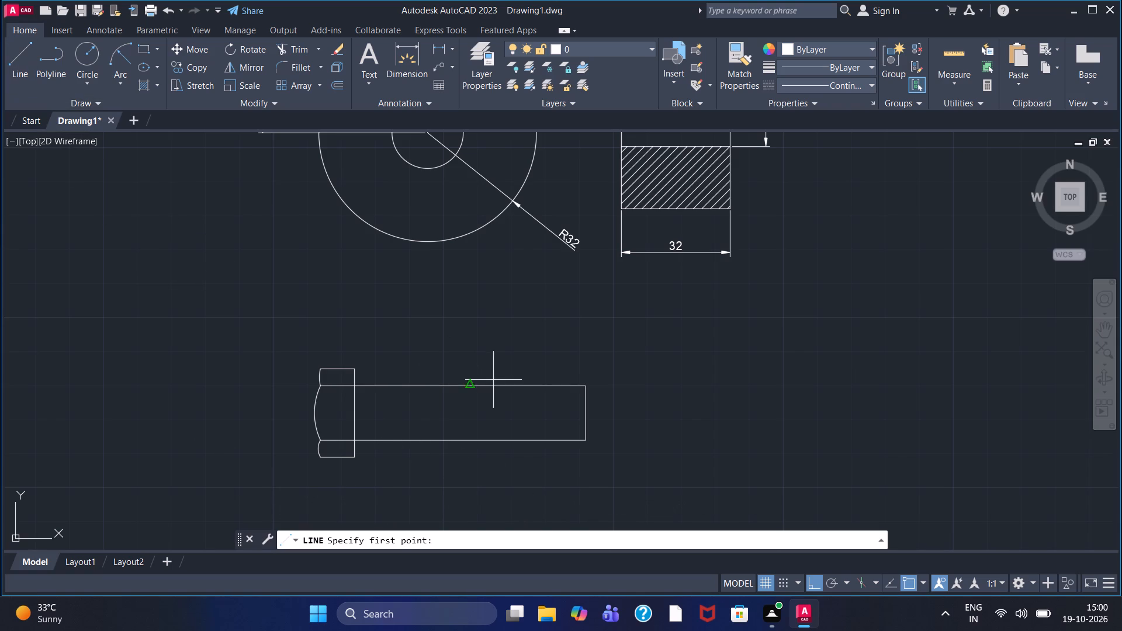
click(584, 391)
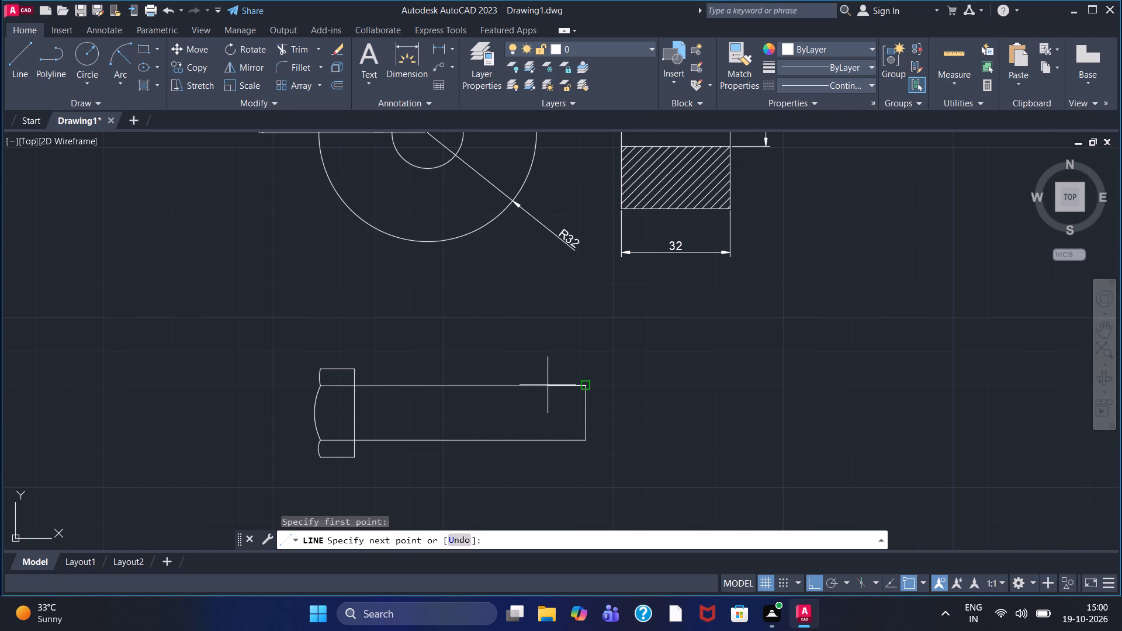
text(20)
key(Return)
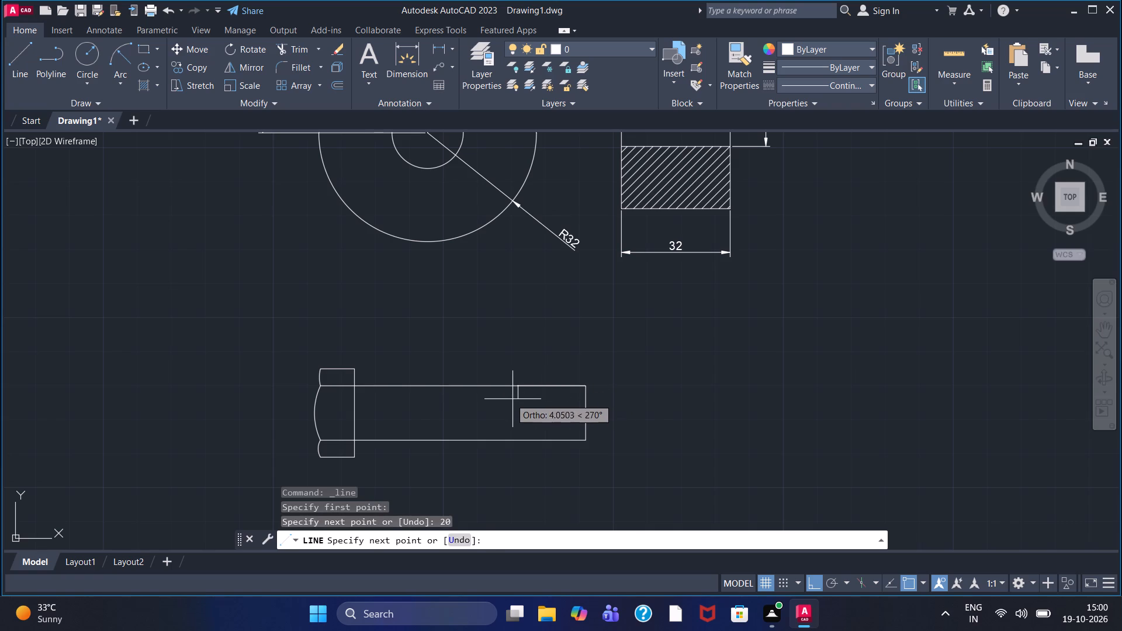
key(2)
key(Return)
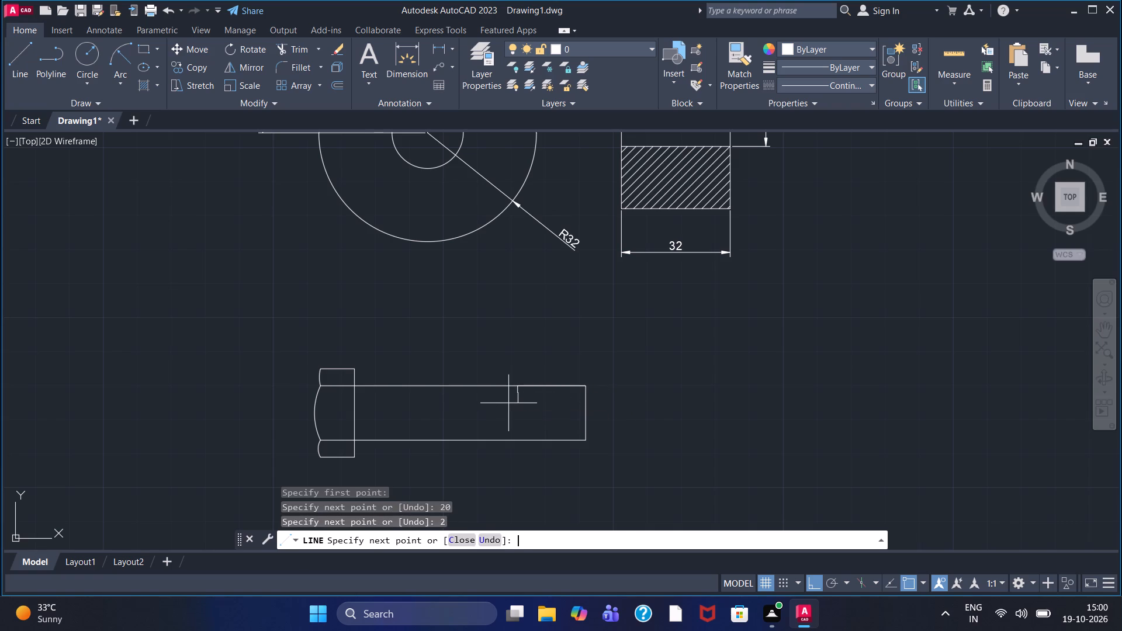
key(2)
key(BackSpace)
text(18)
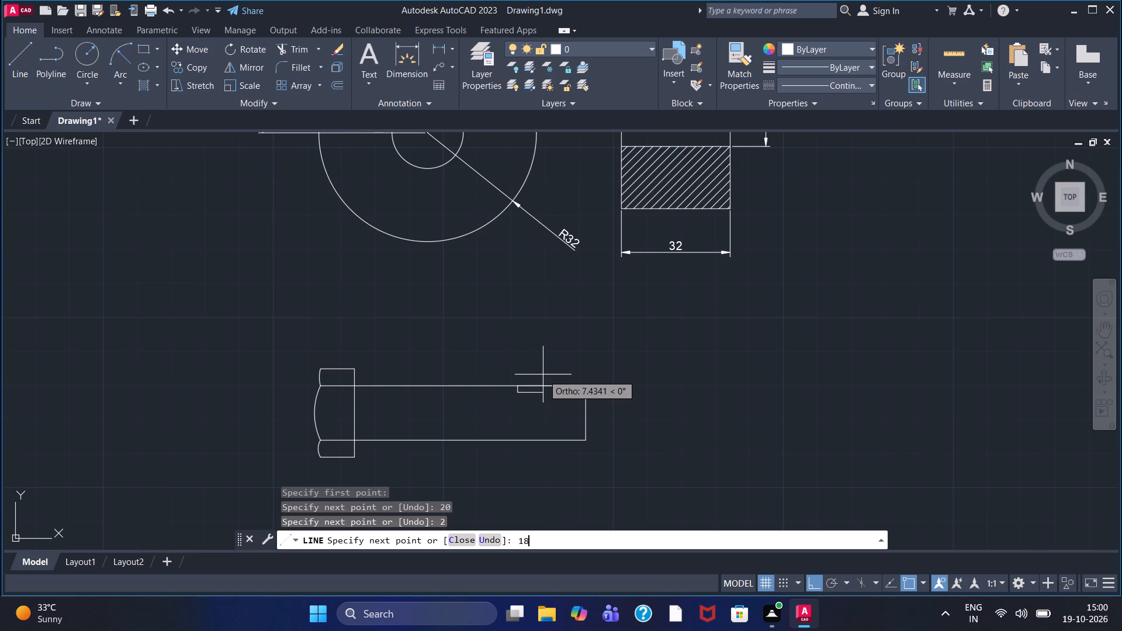
key(Return)
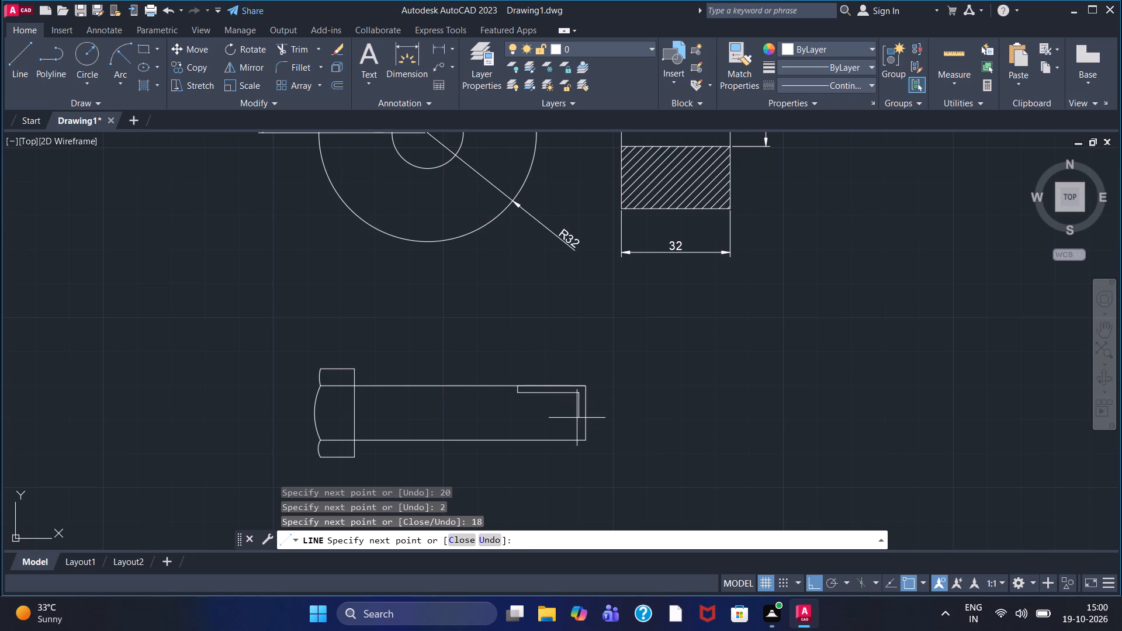
key(1)
key(4)
key(BackSpace)
key(2)
key(Return)
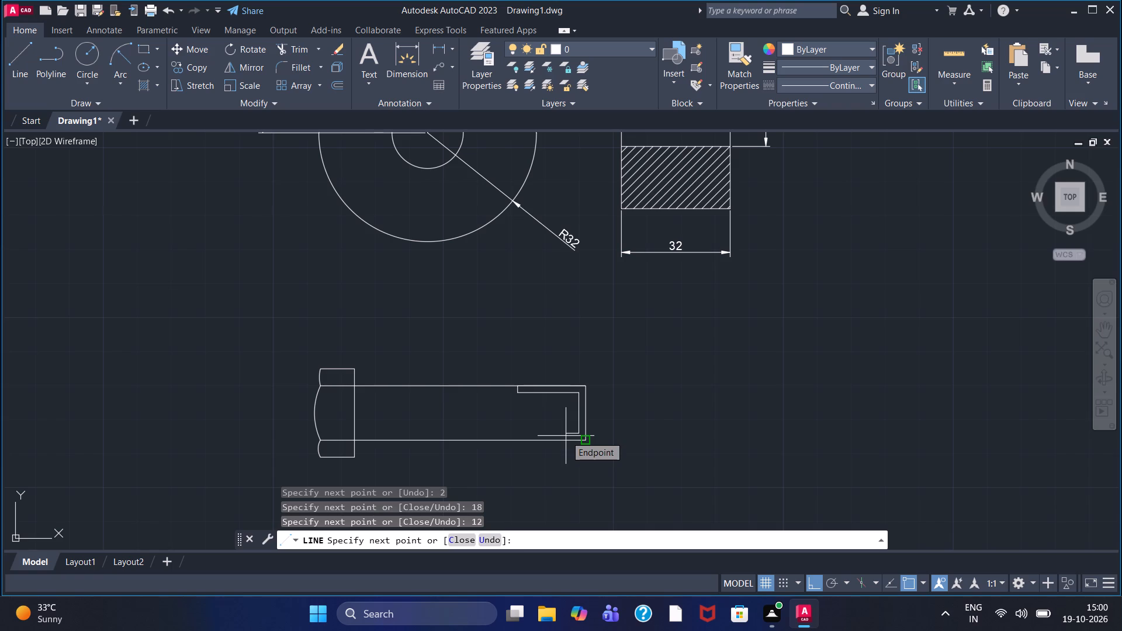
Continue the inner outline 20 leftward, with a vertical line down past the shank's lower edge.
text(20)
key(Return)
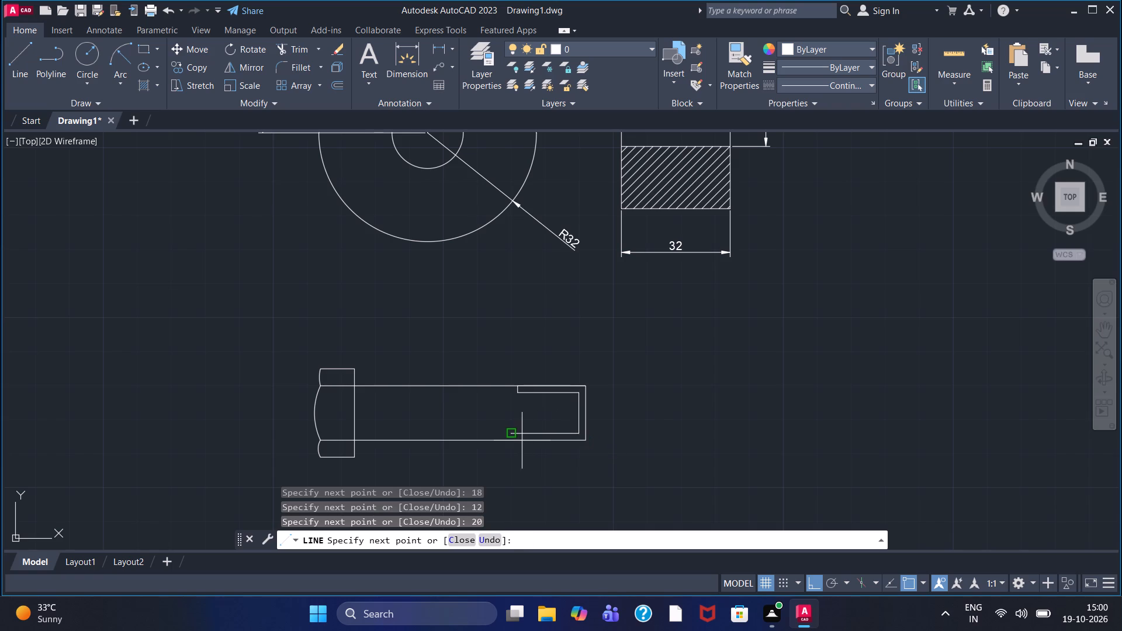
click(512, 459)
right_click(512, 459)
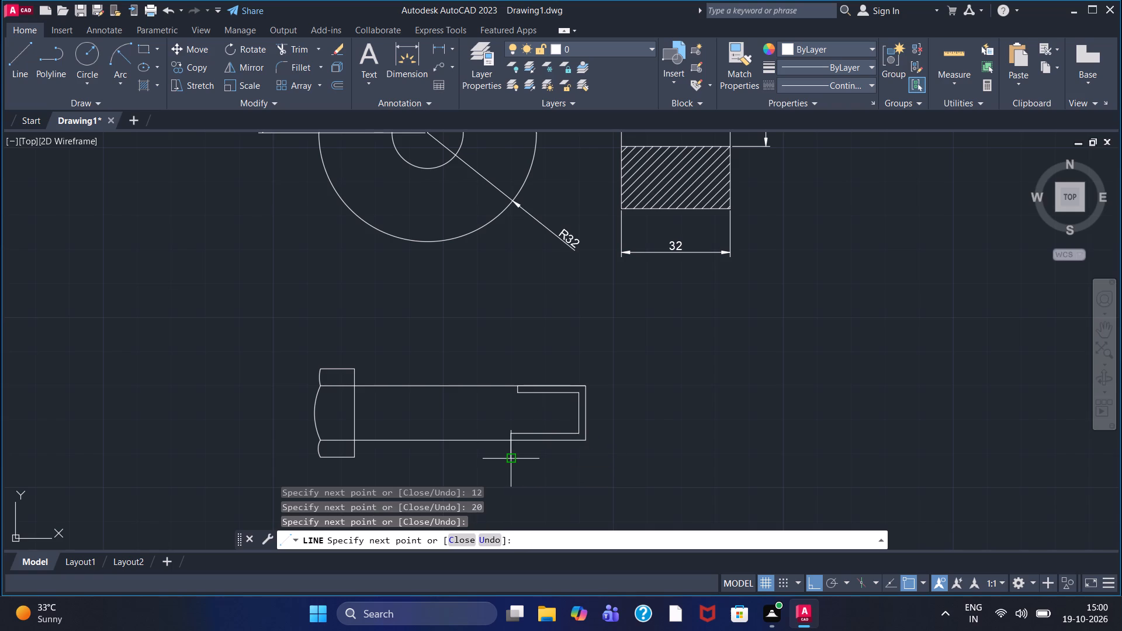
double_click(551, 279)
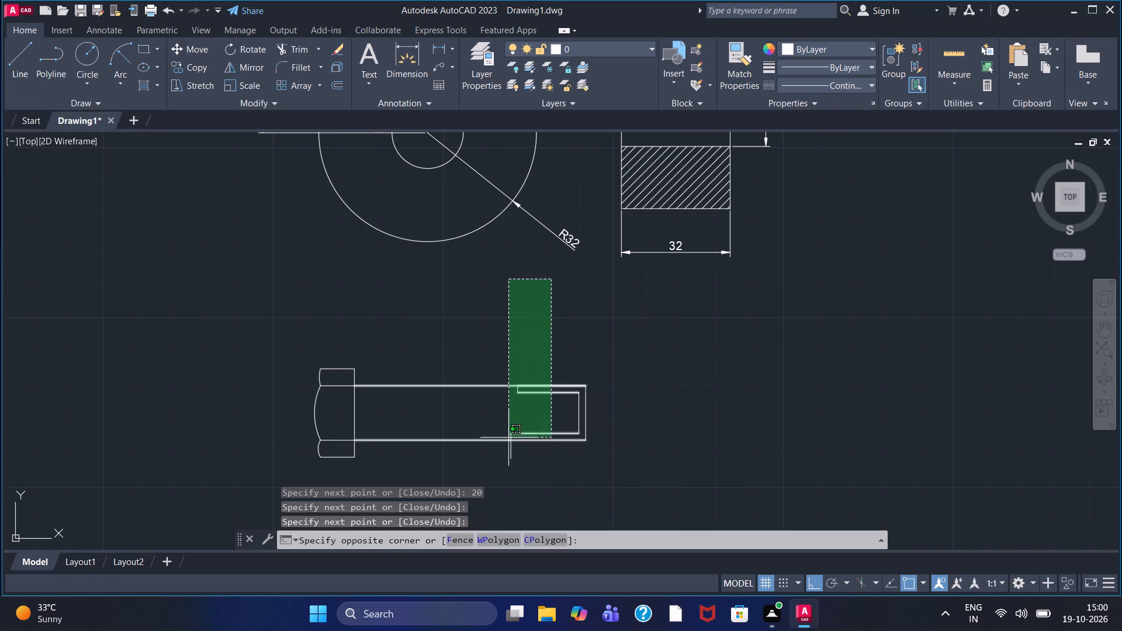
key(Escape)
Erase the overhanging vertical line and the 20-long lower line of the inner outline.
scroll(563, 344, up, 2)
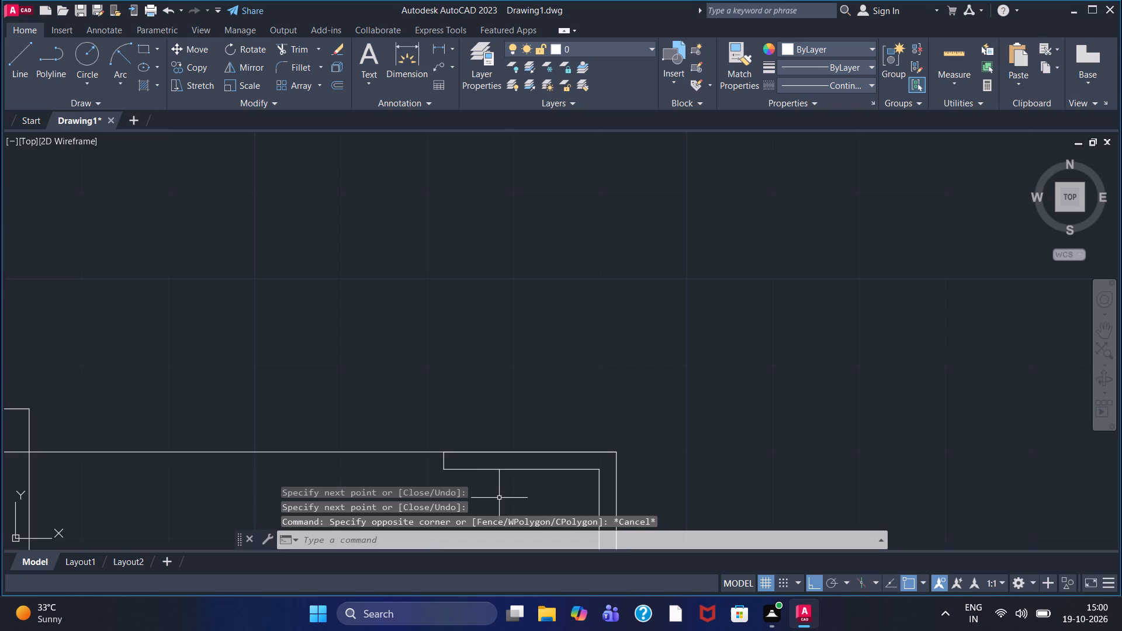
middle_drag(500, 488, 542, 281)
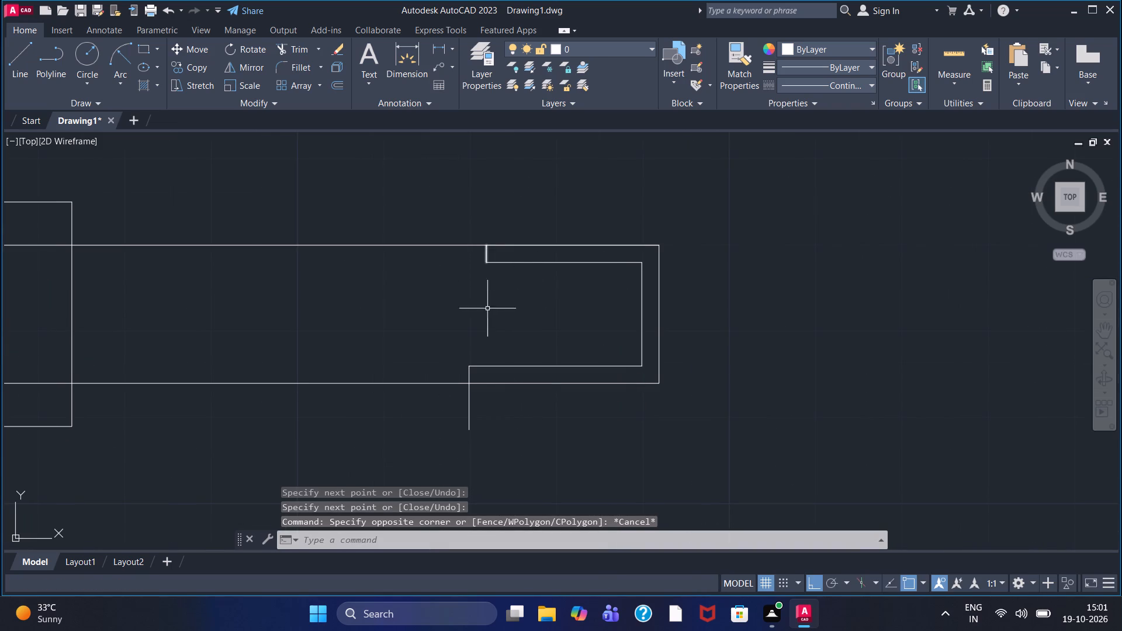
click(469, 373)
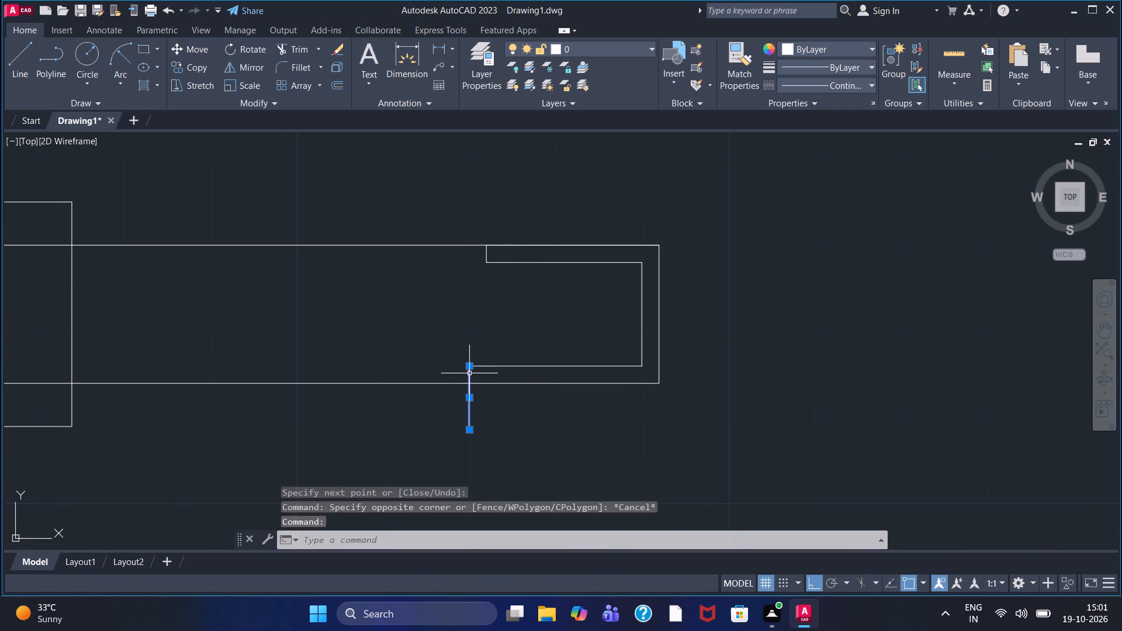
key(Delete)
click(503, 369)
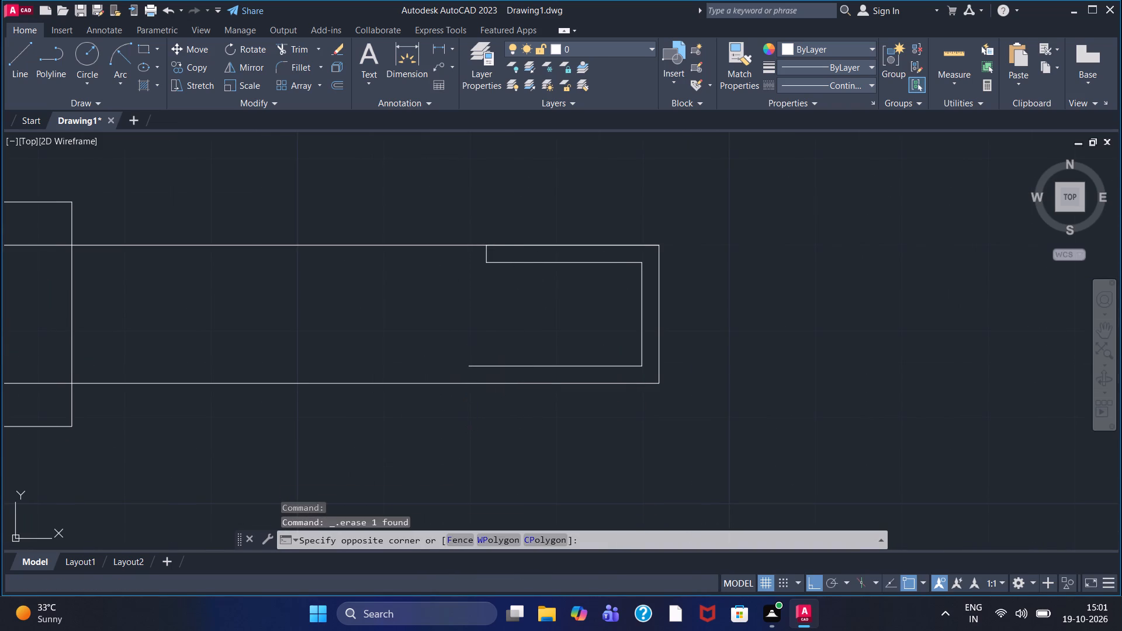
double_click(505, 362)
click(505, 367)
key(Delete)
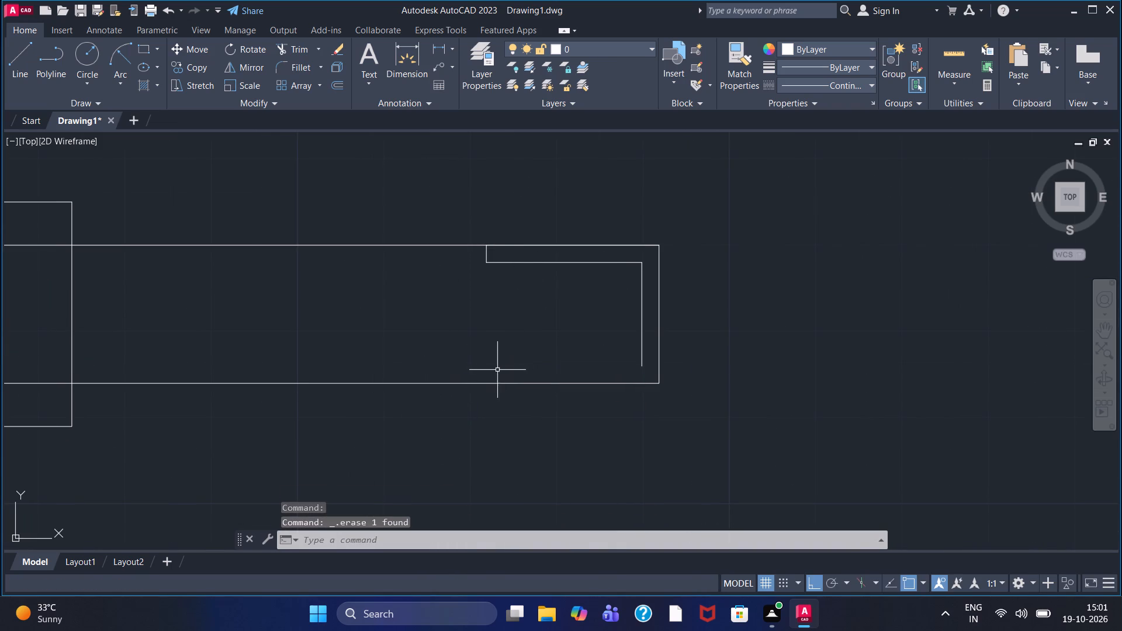
Complete the inner outline with an 18-long lower line leftward and a vertical line down, trimmed at the shank's lower edge.
click(15, 63)
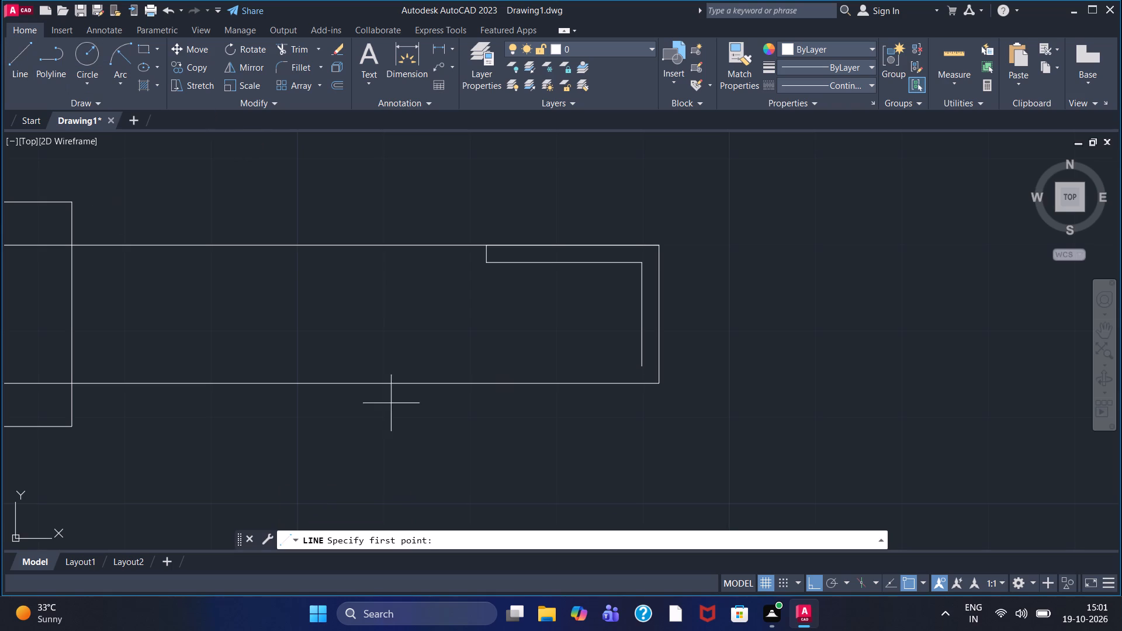
click(642, 366)
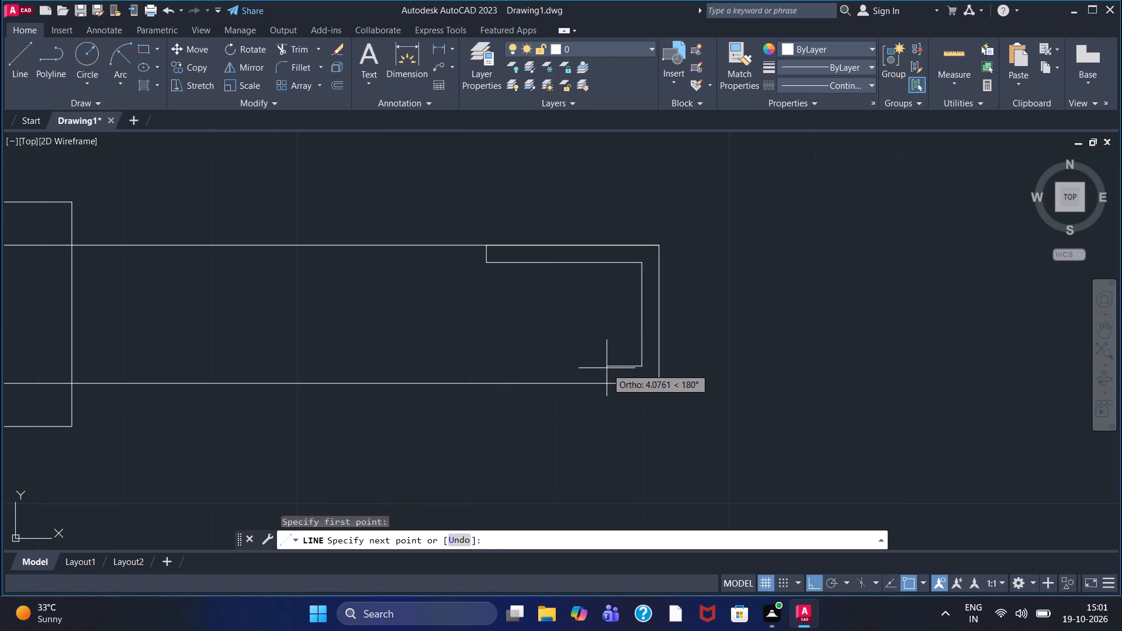
text(18)
key(Return)
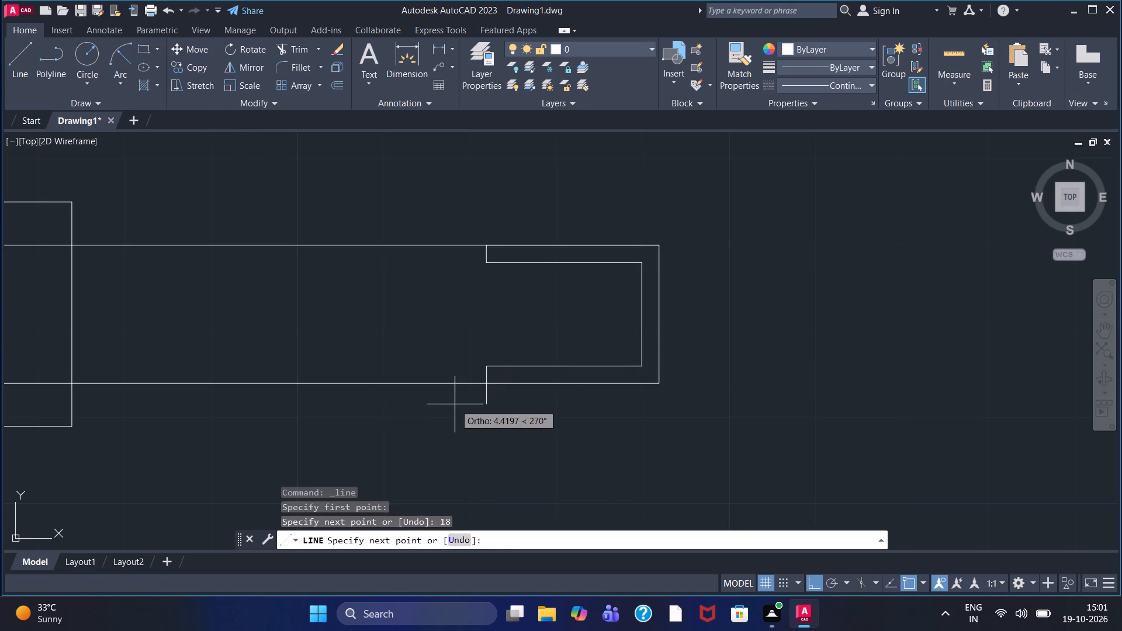
double_click(471, 412)
right_click(471, 412)
click(516, 233)
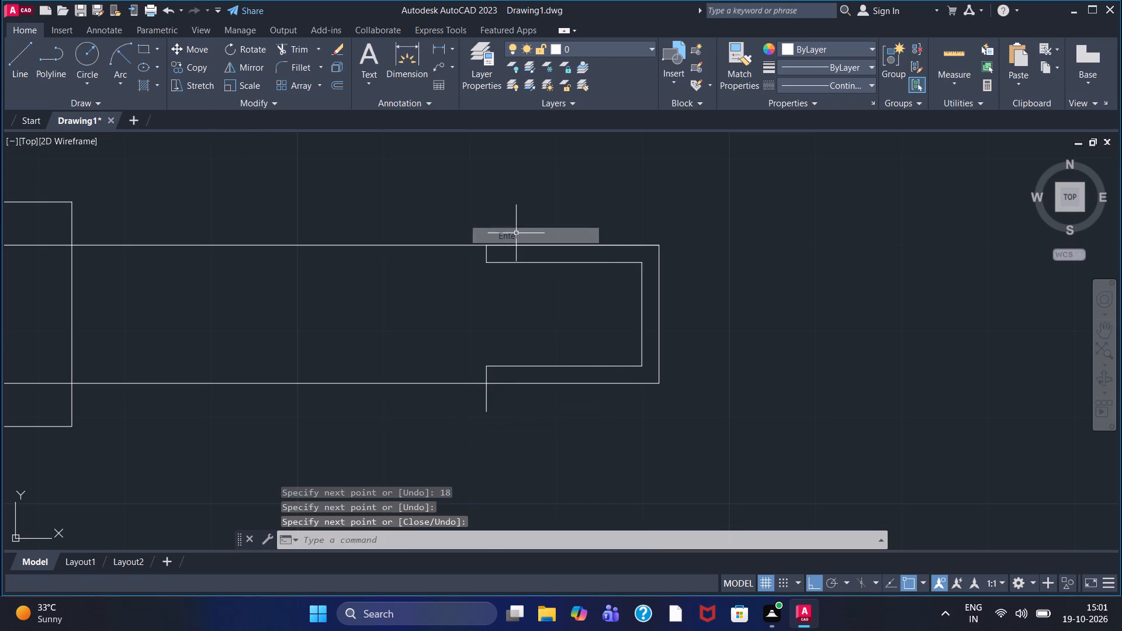
click(295, 47)
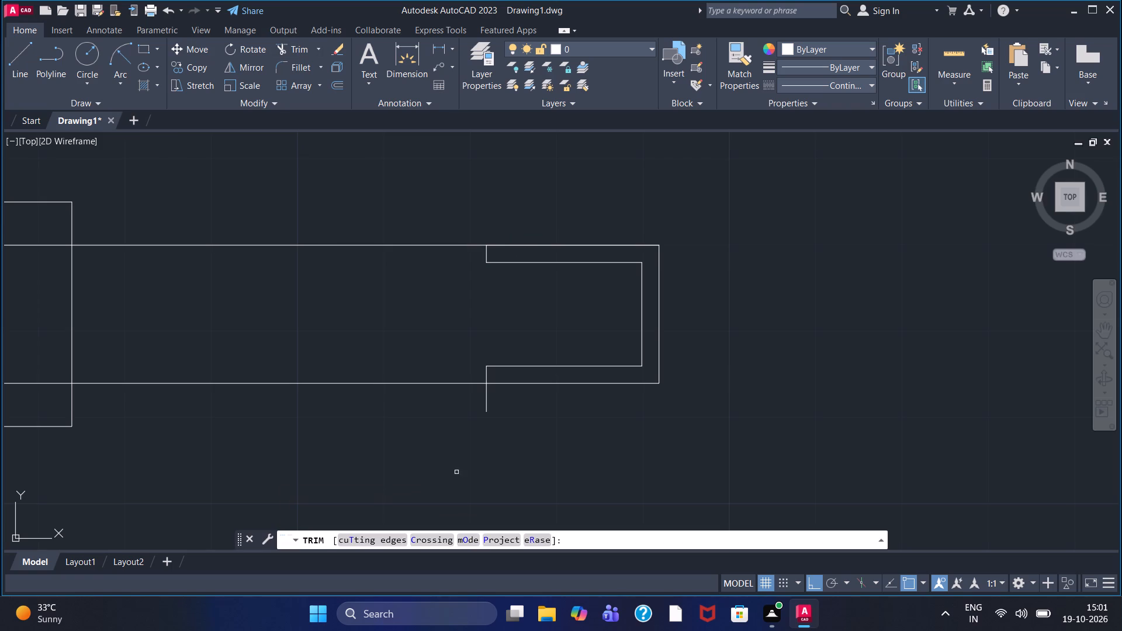
drag(478, 397, 494, 397)
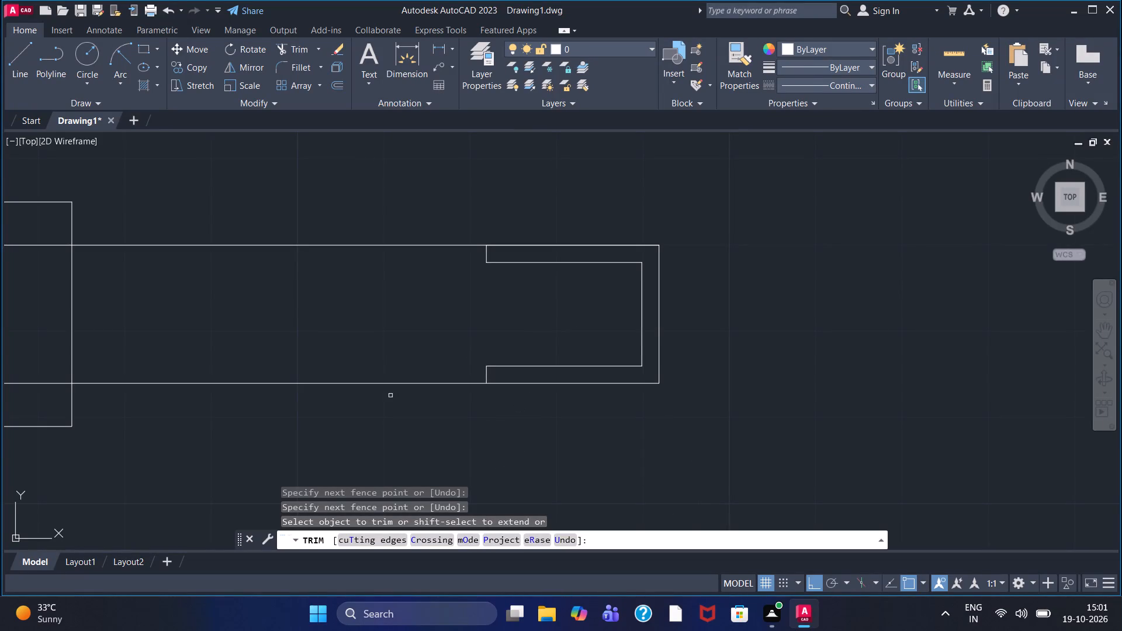
Hatch the narrow U-shaped band at the shank's right end with a hatch scale of 0.15.
scroll(340, 349, down, 1)
click(143, 89)
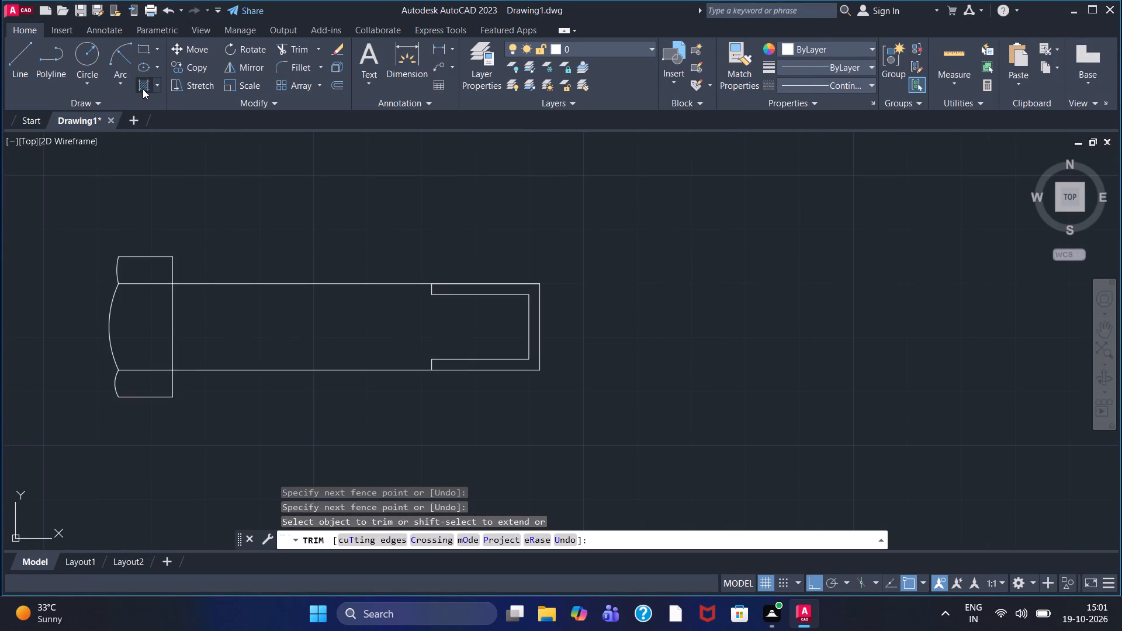
click(470, 292)
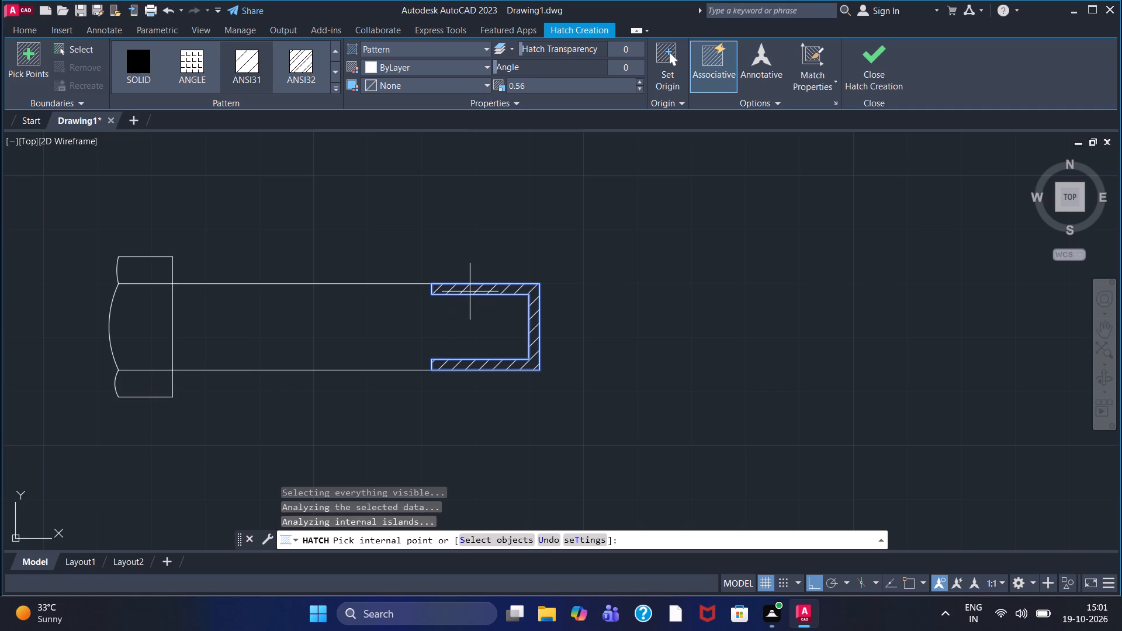
click(640, 90)
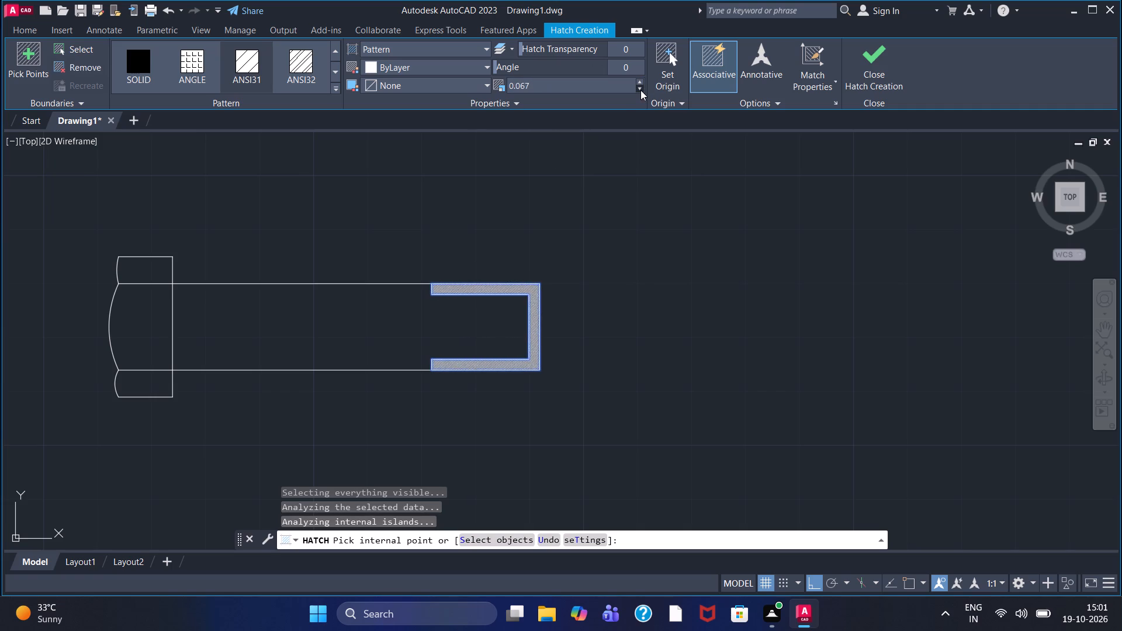
click(638, 81)
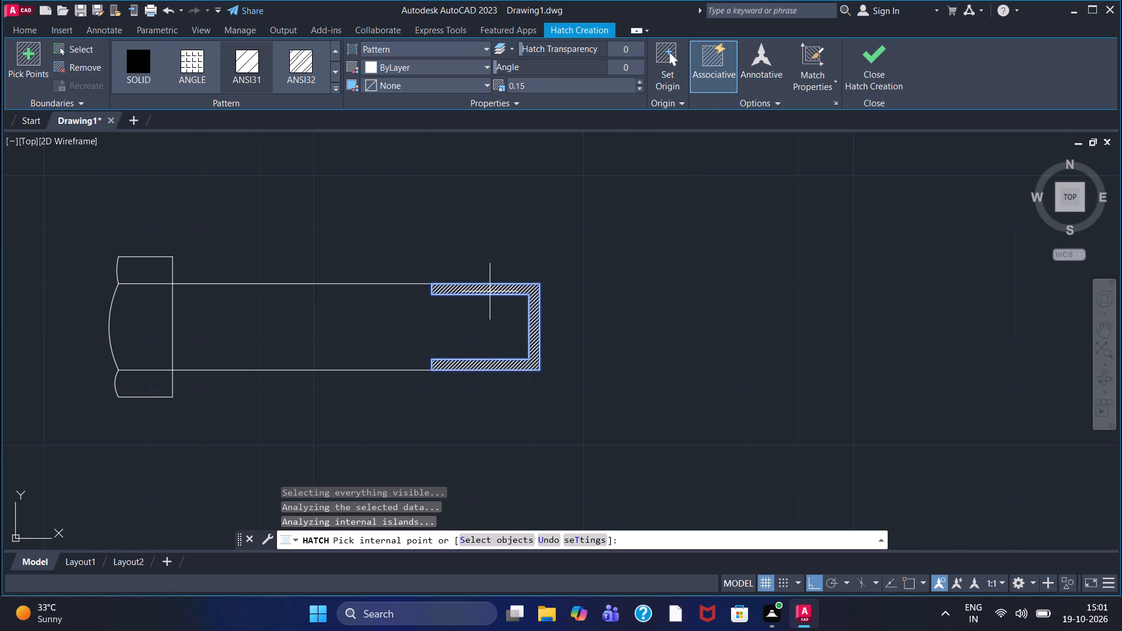
click(878, 77)
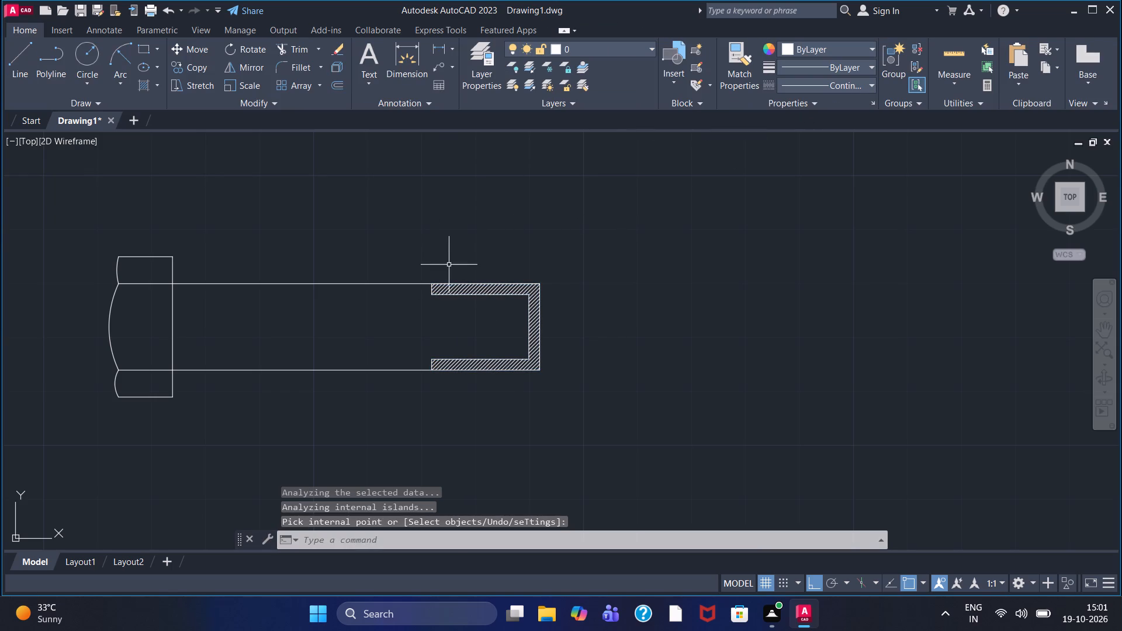
Add a horizontal linear dimension below the bolt for the shank's length, from the head's lower-right corner to the shank's end.
middle_drag(455, 251, 500, 221)
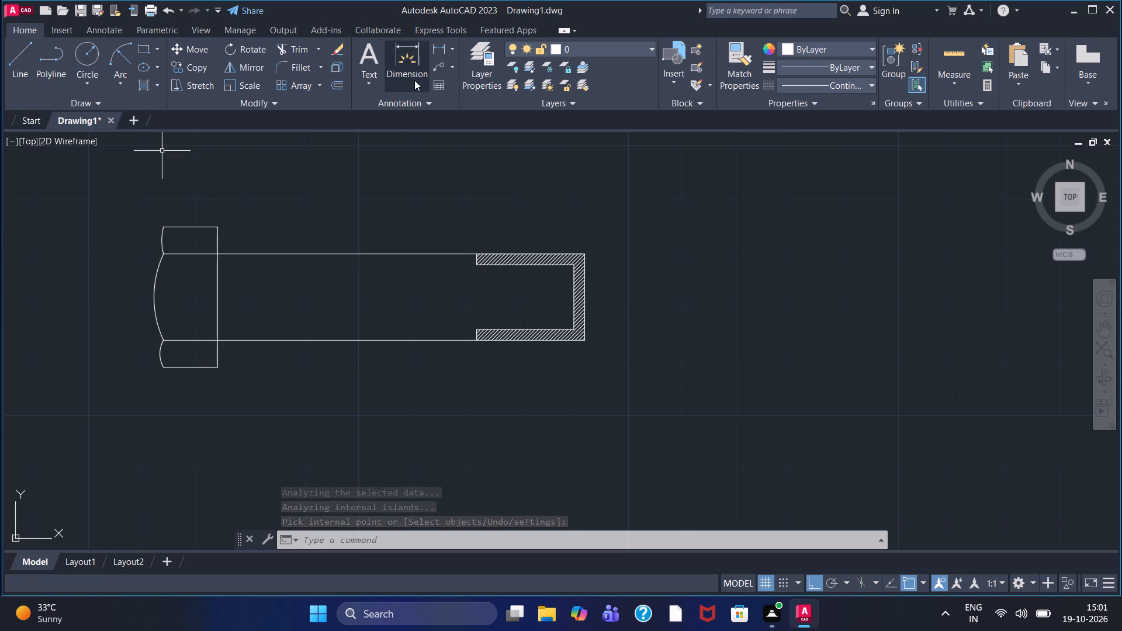
click(440, 47)
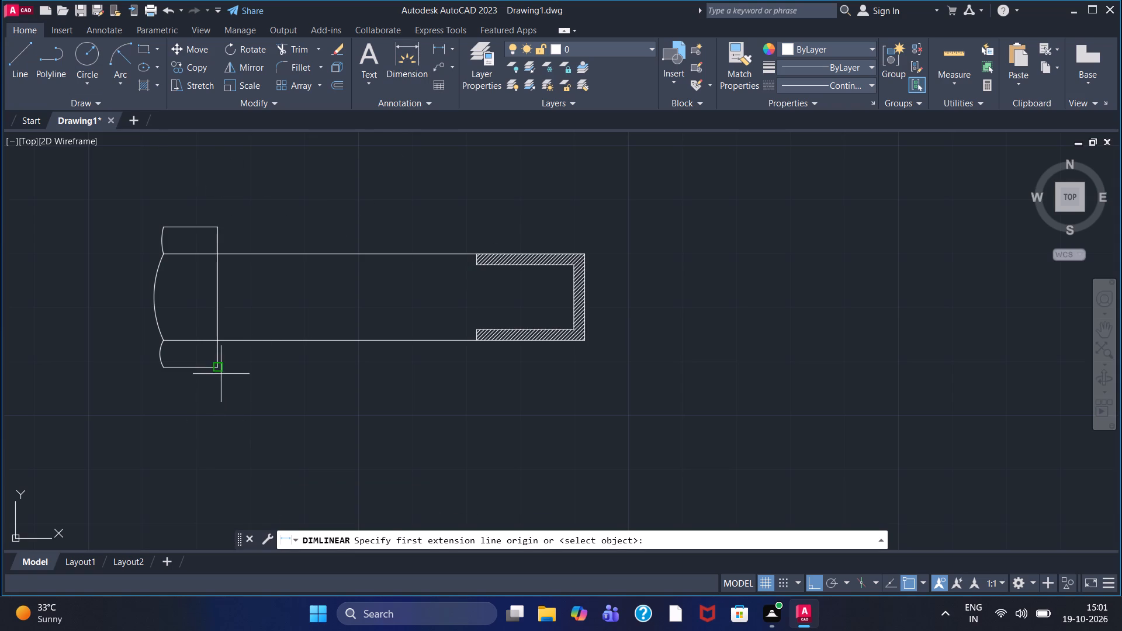
click(217, 372)
click(580, 338)
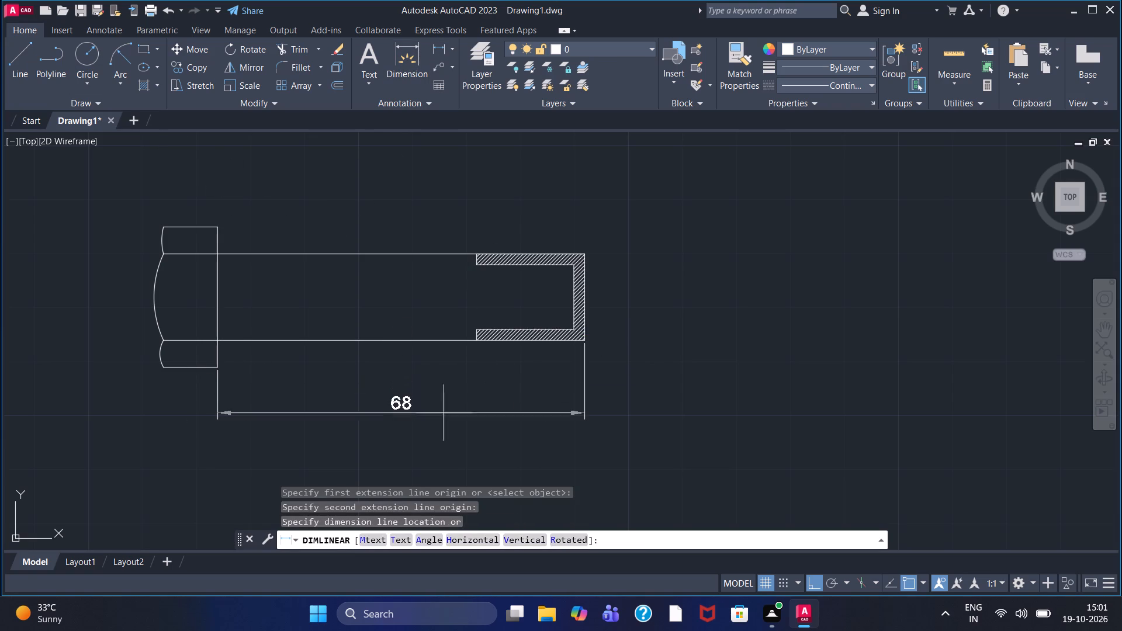
click(439, 409)
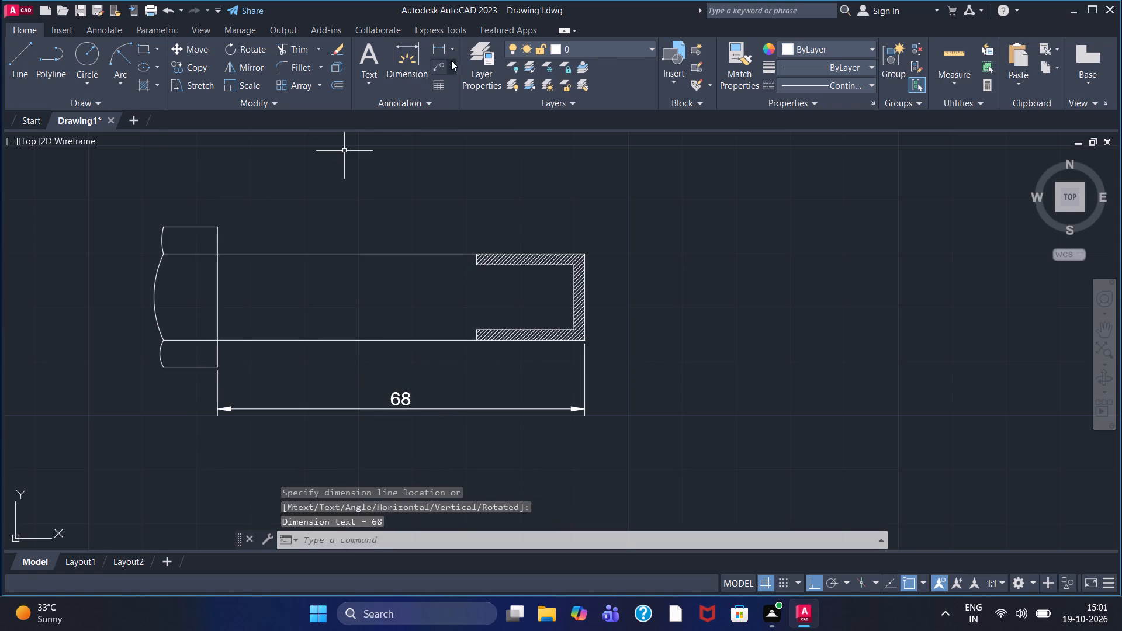
Add a horizontal linear dimension below the bolt head for its width, in line with the shank length dimension.
click(436, 47)
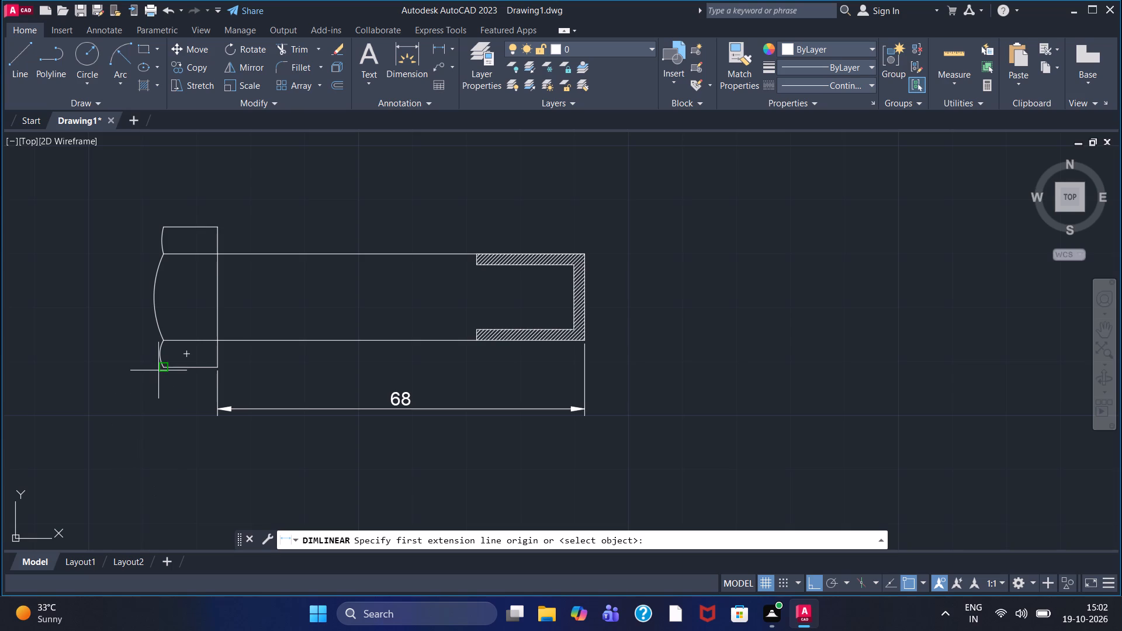
click(161, 370)
click(212, 369)
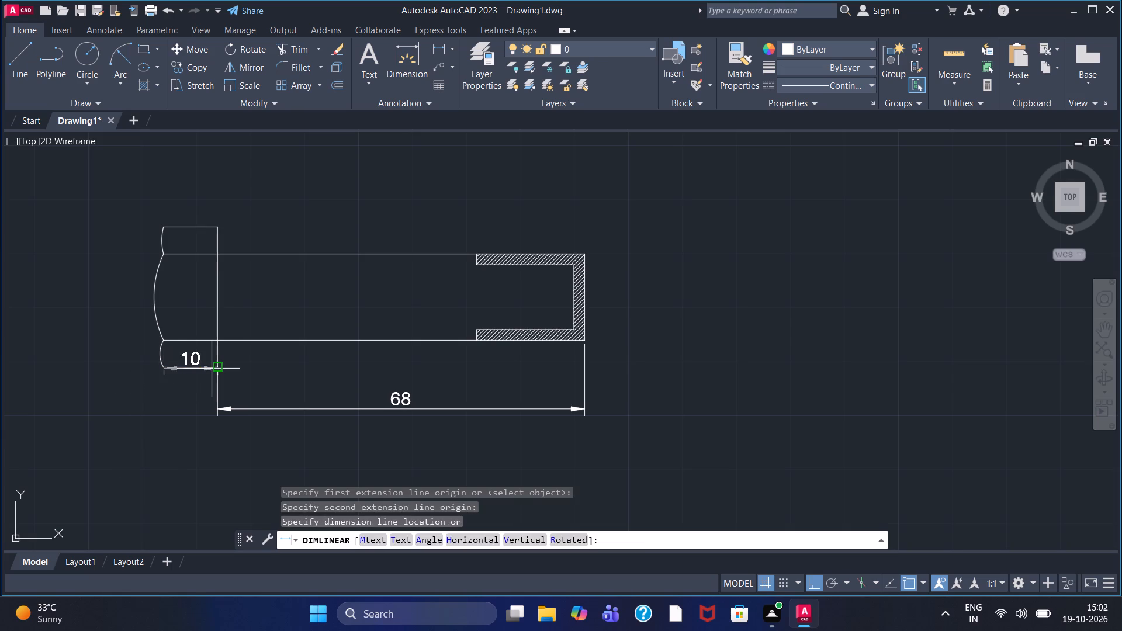
click(207, 410)
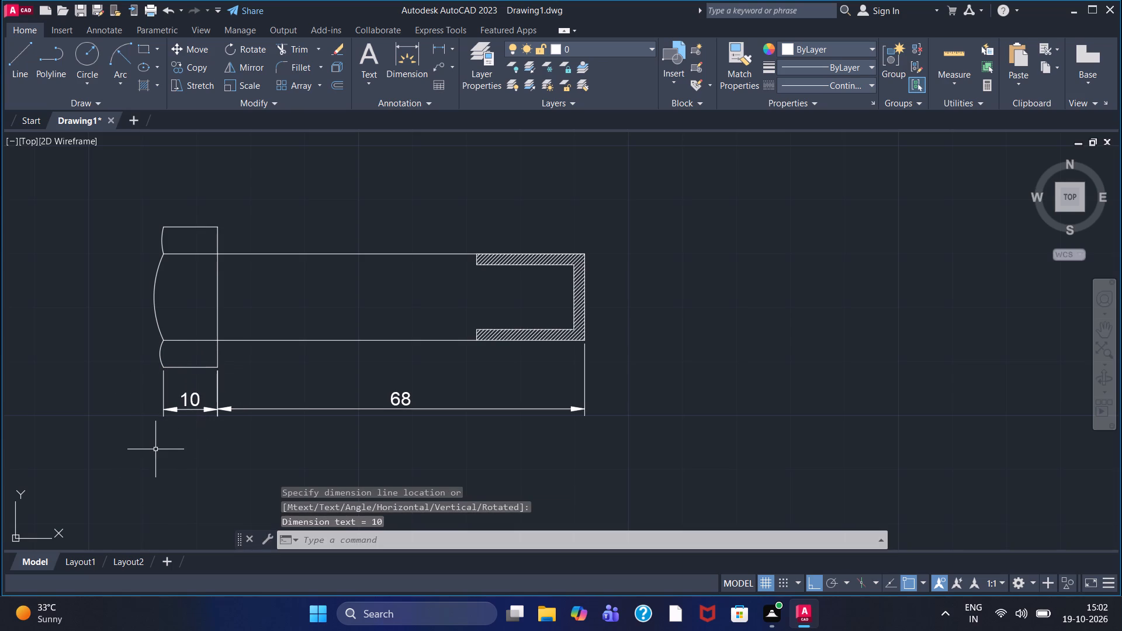
Add a horizontal linear dimension above the hatched shank end for the length of the hatched band.
middle_drag(392, 175, 366, 194)
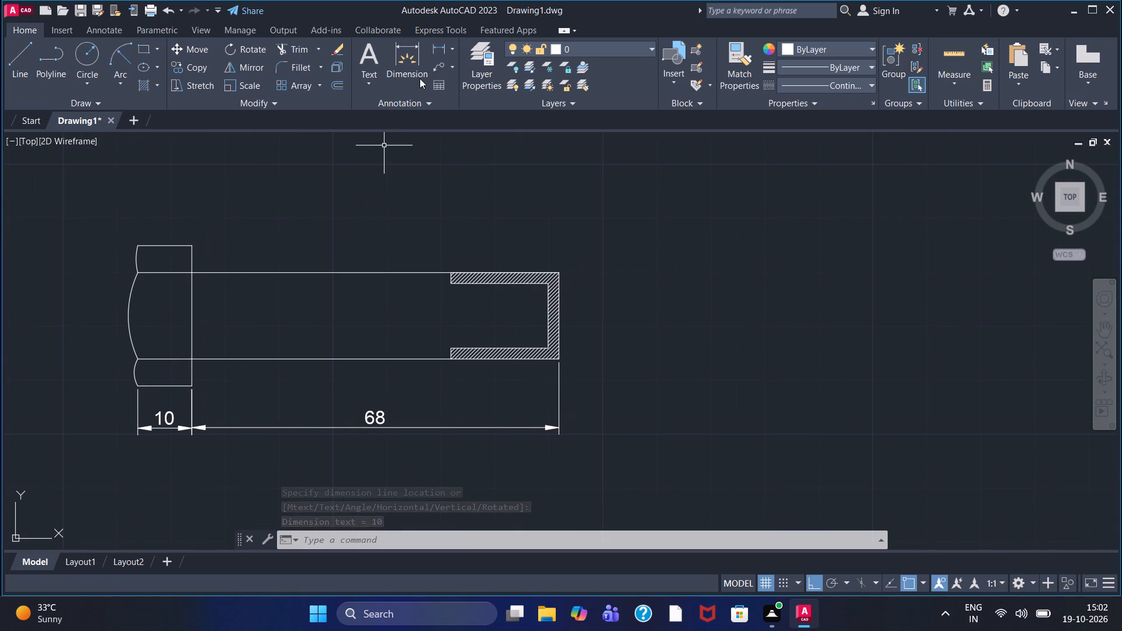
click(431, 43)
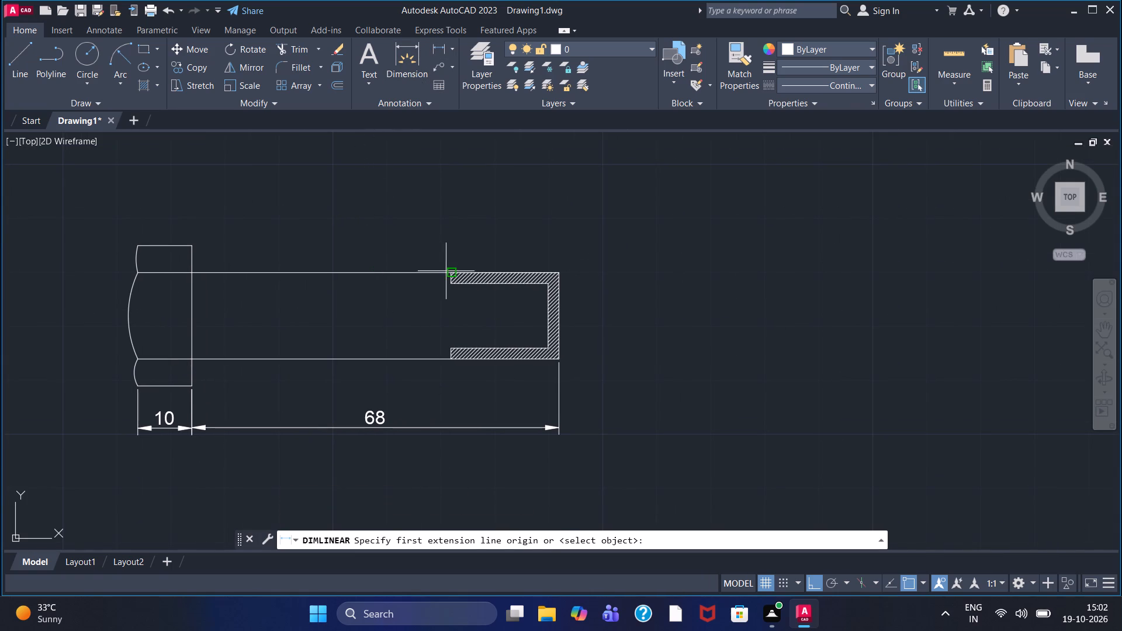
click(446, 271)
click(555, 271)
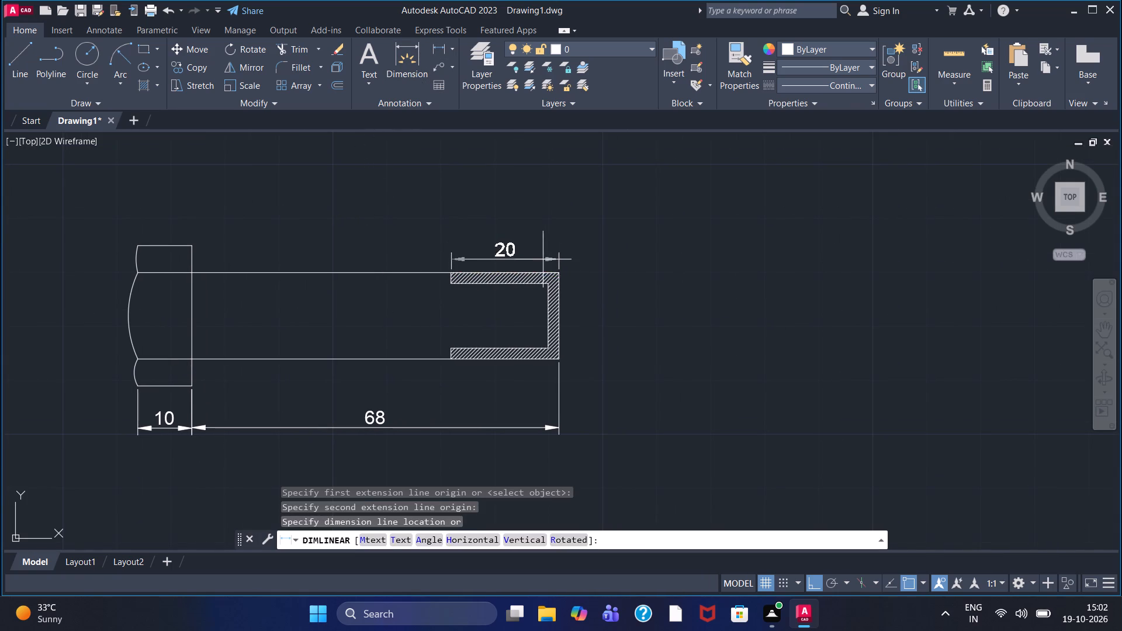
click(535, 248)
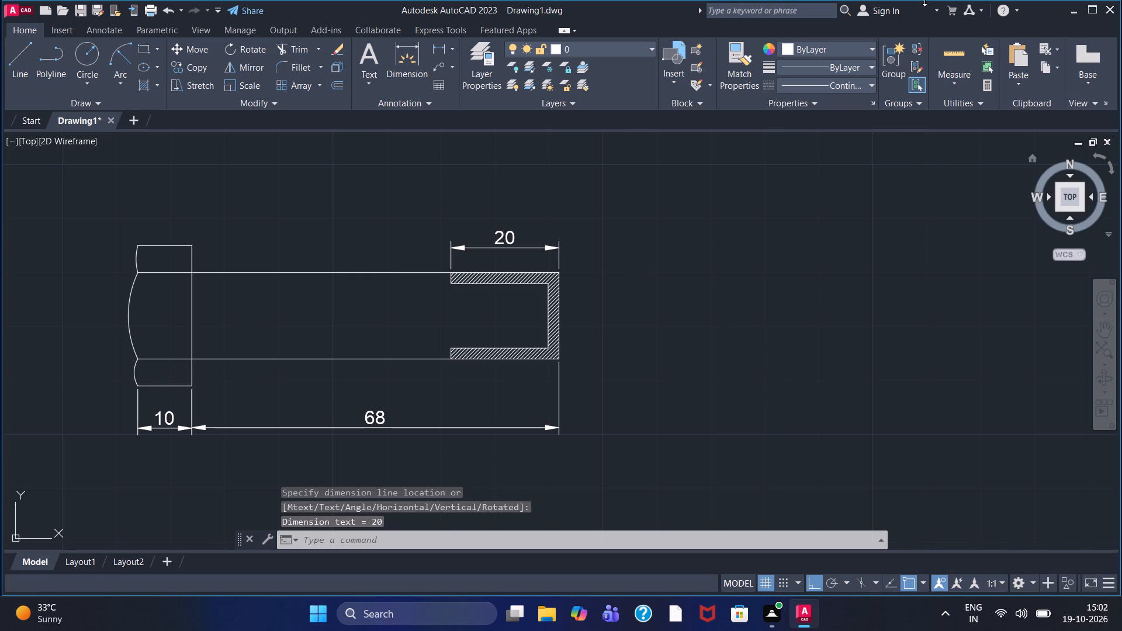
Add a vertical linear dimension beyond the shank's hatched end for the shank's diameter.
click(435, 54)
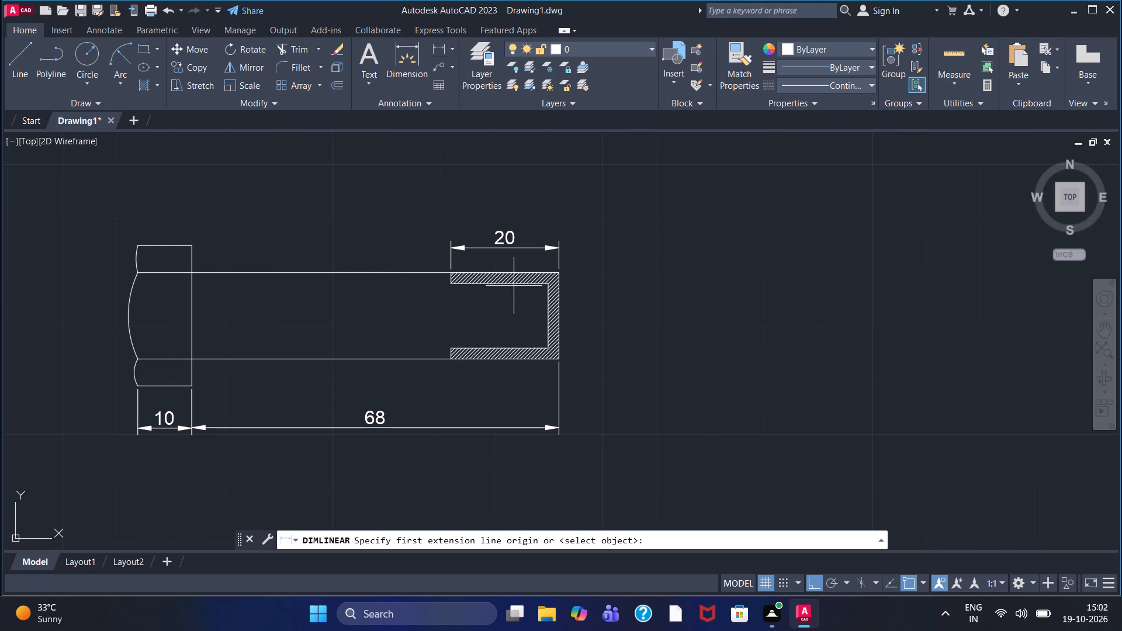
click(560, 271)
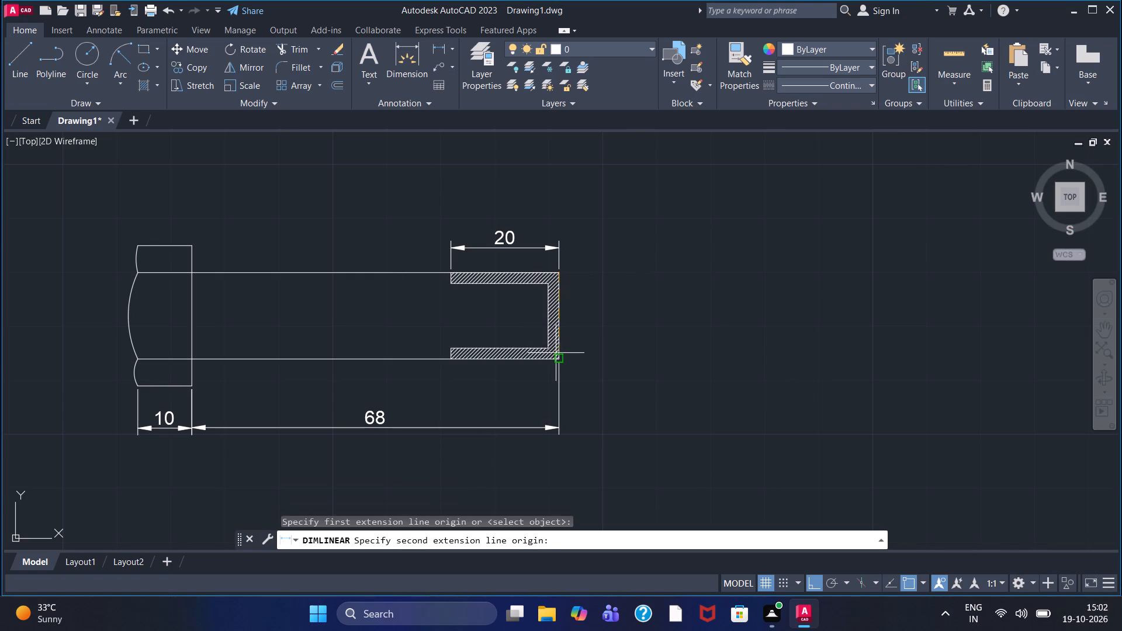
click(557, 358)
click(603, 330)
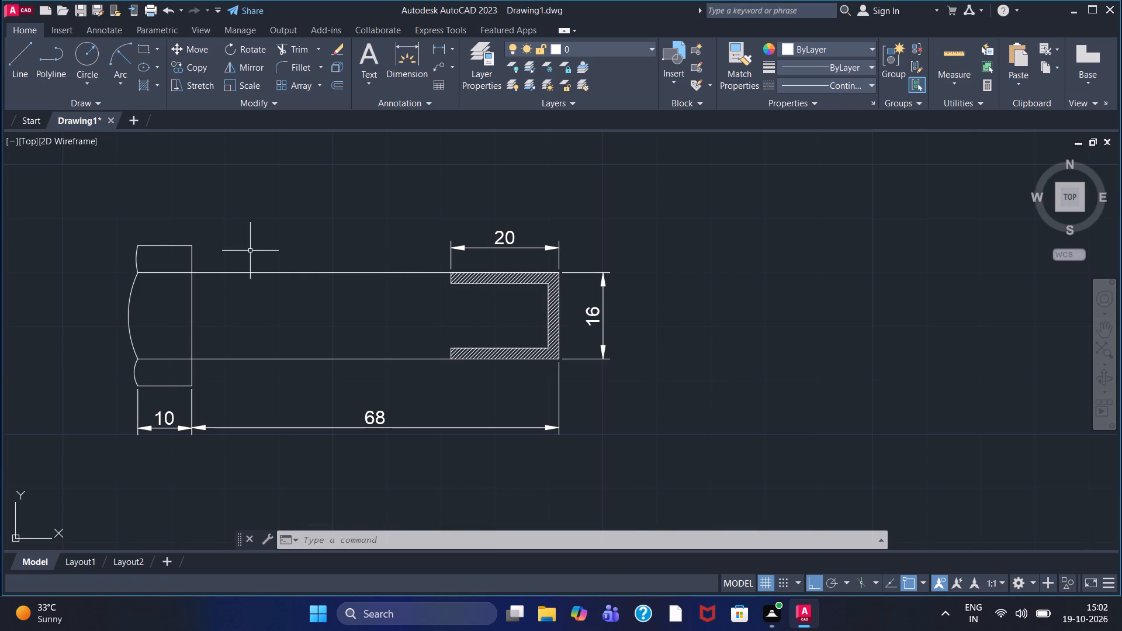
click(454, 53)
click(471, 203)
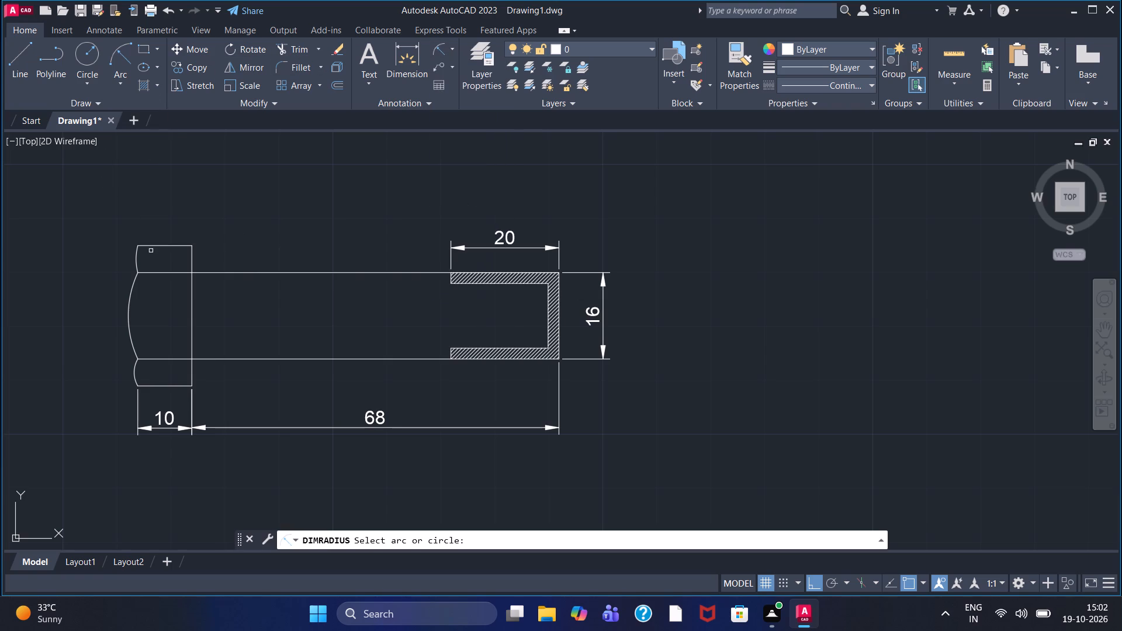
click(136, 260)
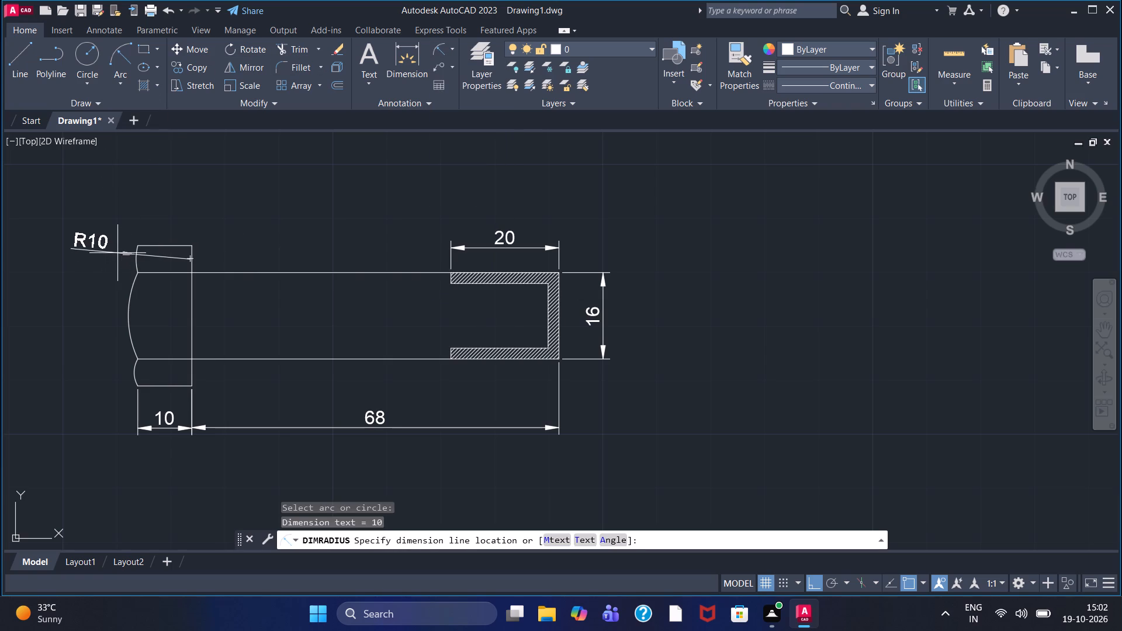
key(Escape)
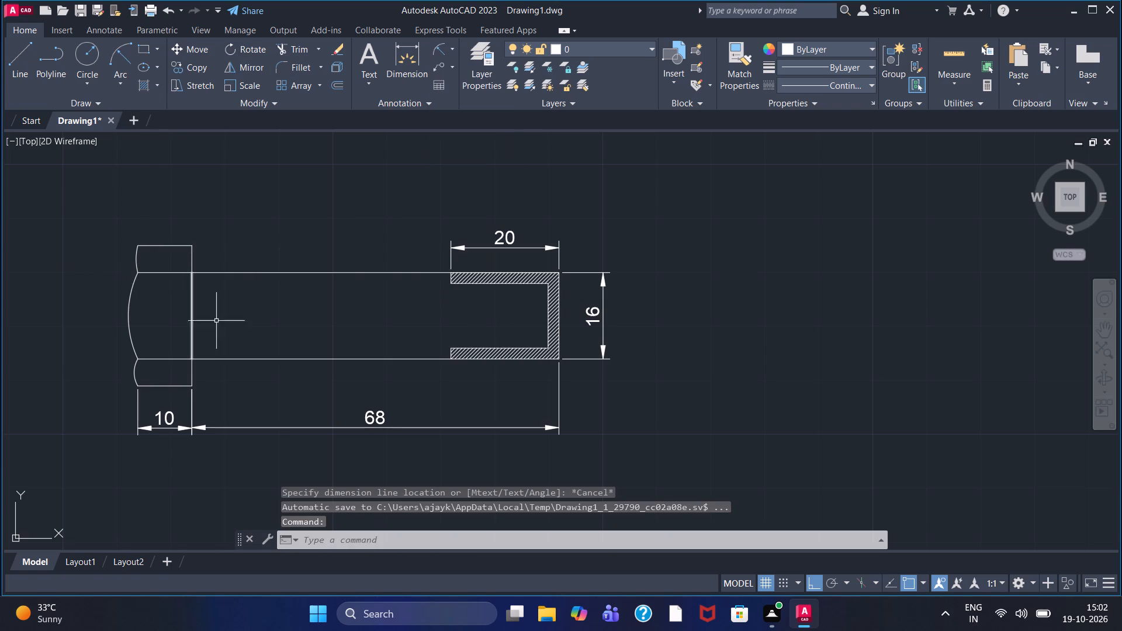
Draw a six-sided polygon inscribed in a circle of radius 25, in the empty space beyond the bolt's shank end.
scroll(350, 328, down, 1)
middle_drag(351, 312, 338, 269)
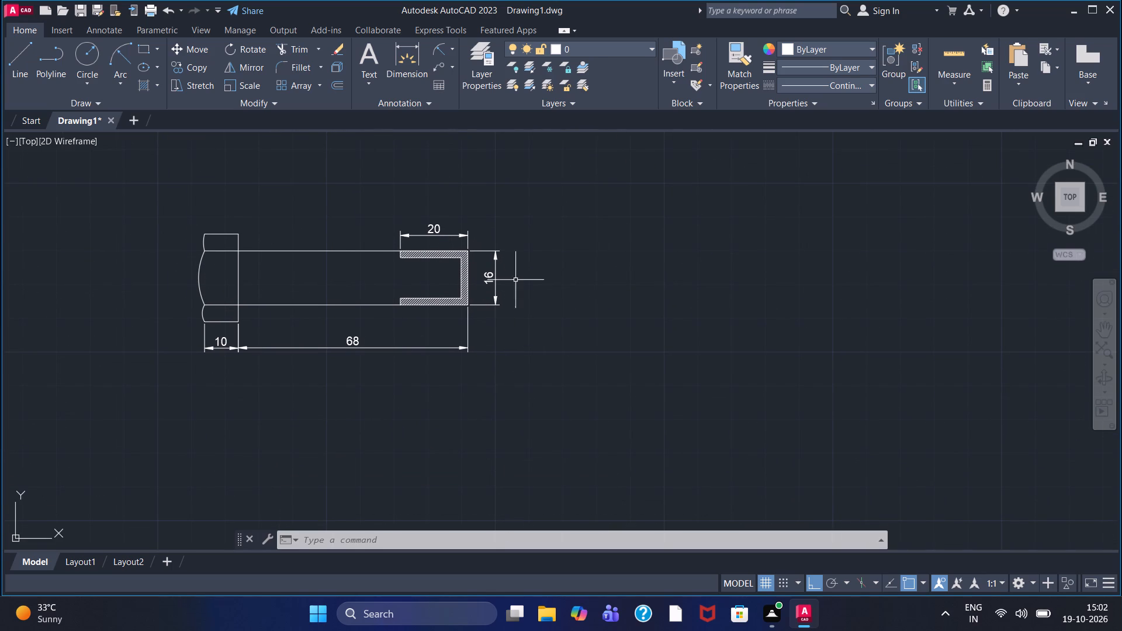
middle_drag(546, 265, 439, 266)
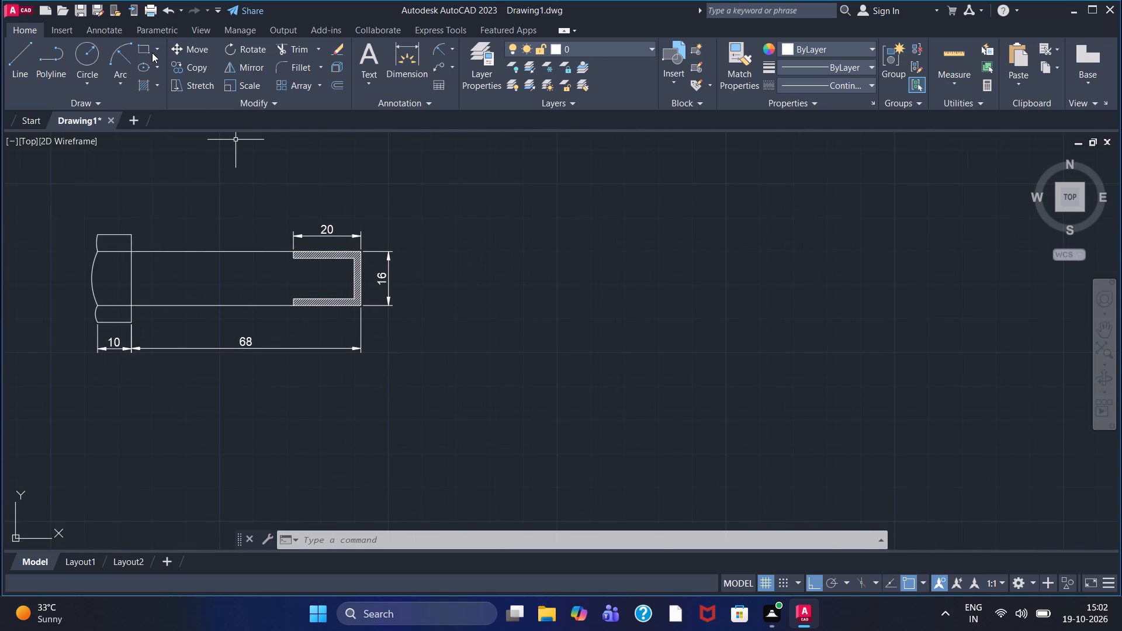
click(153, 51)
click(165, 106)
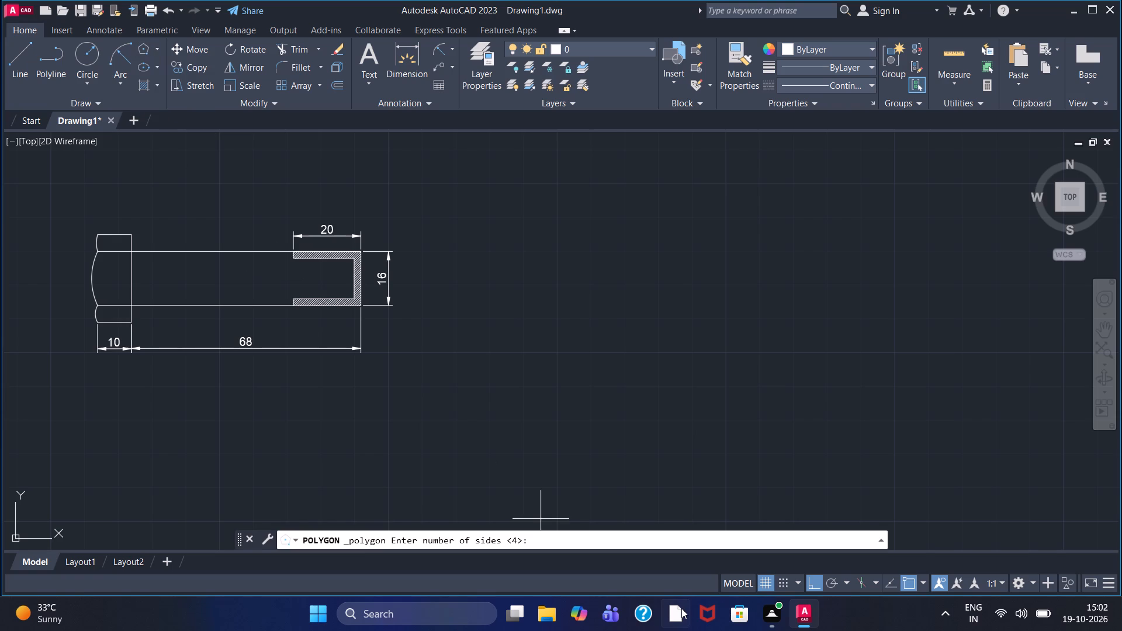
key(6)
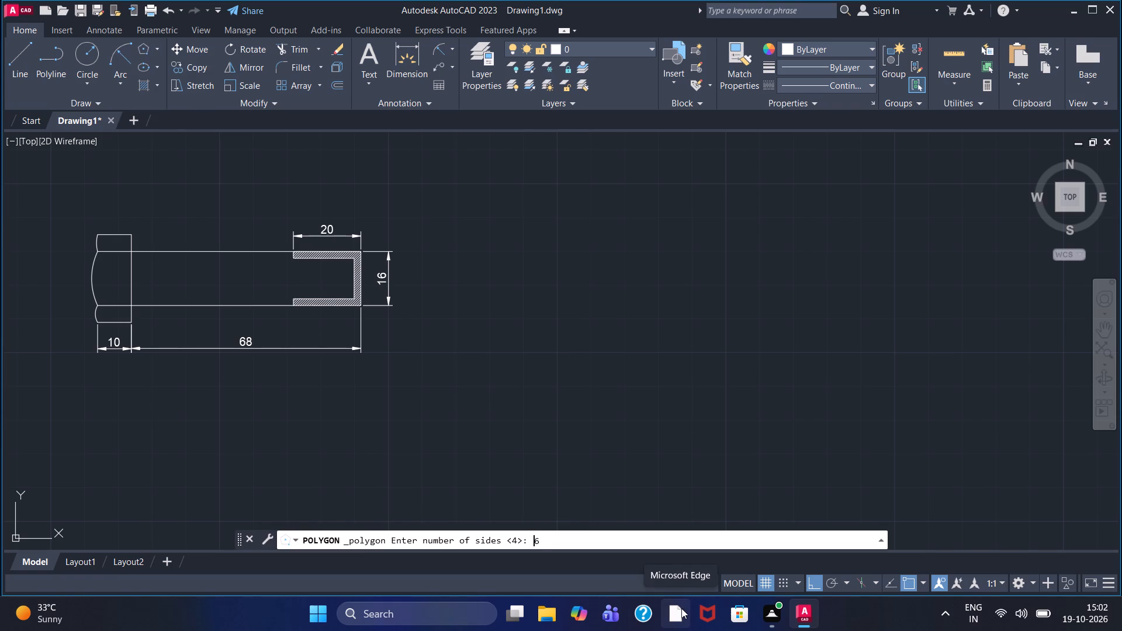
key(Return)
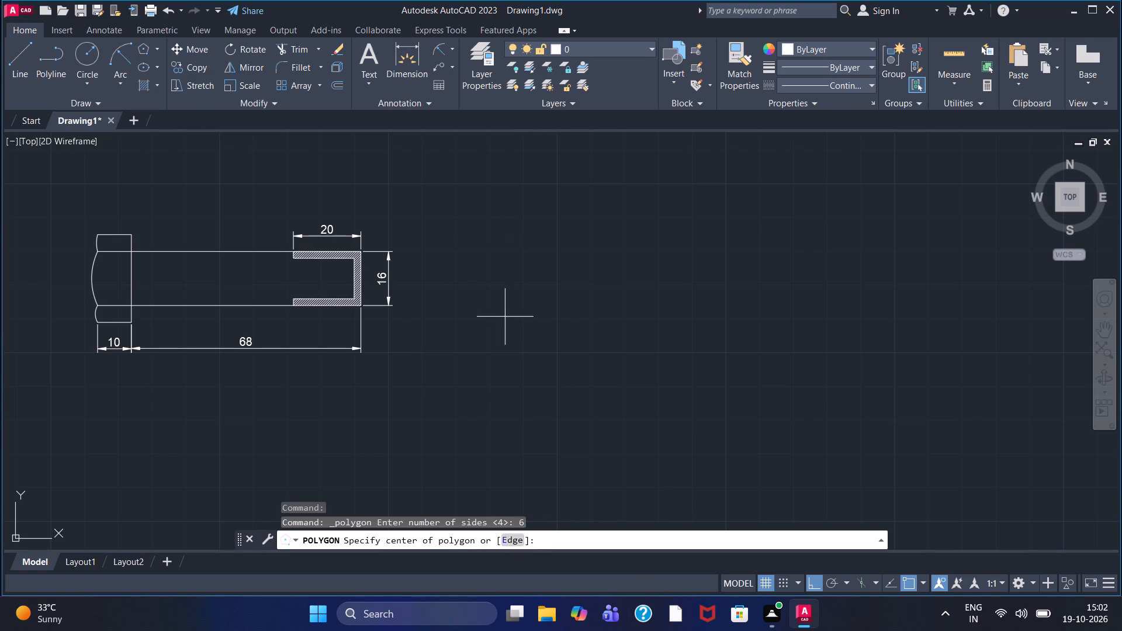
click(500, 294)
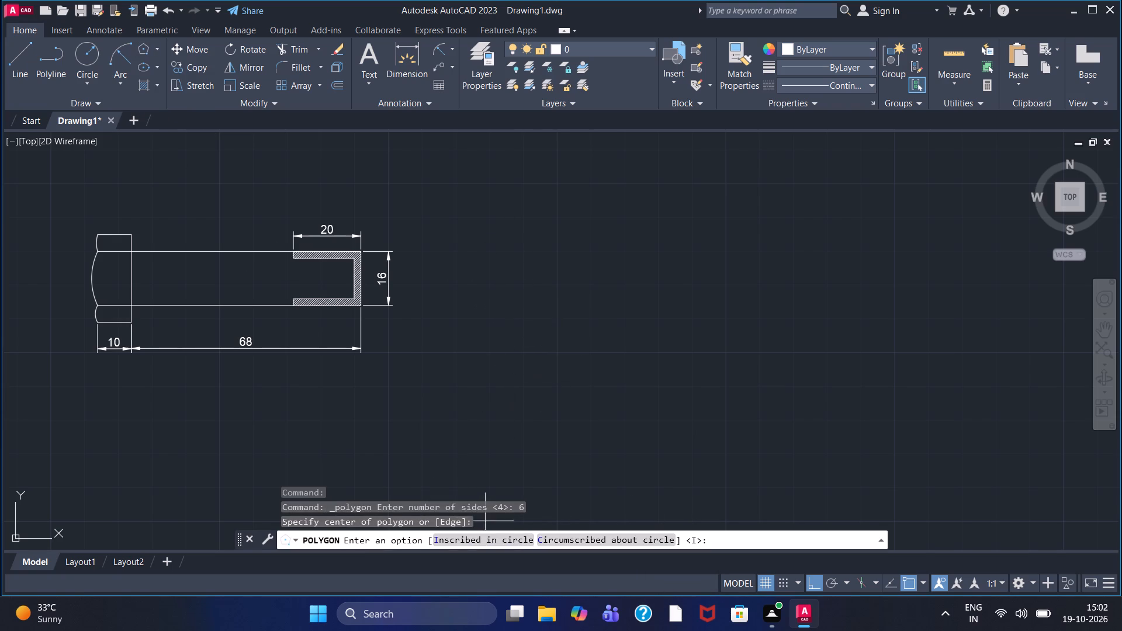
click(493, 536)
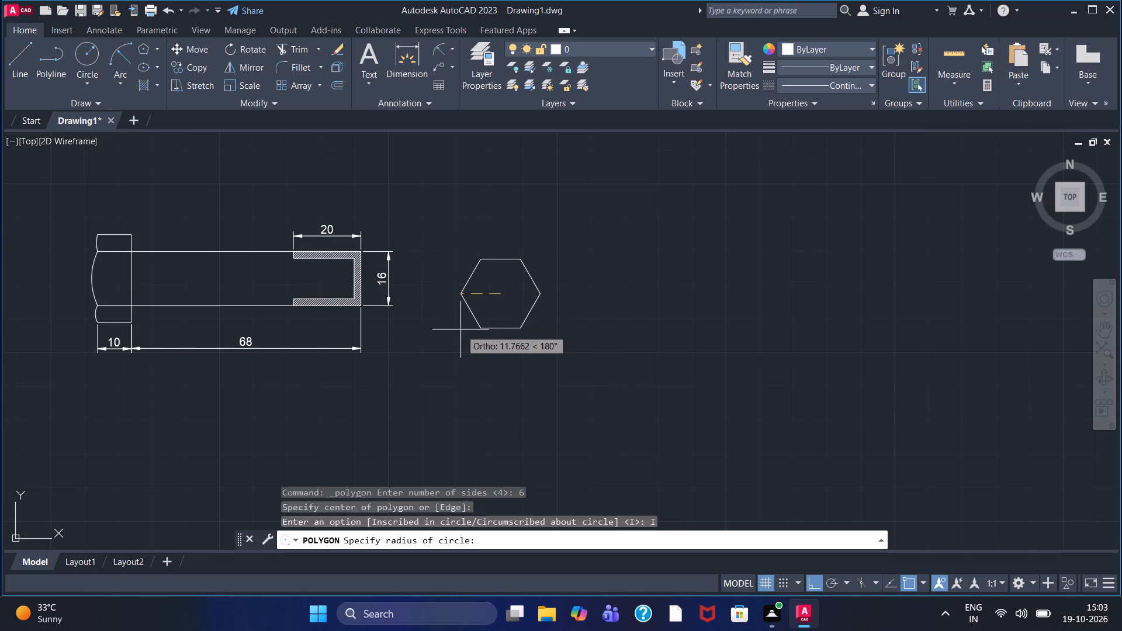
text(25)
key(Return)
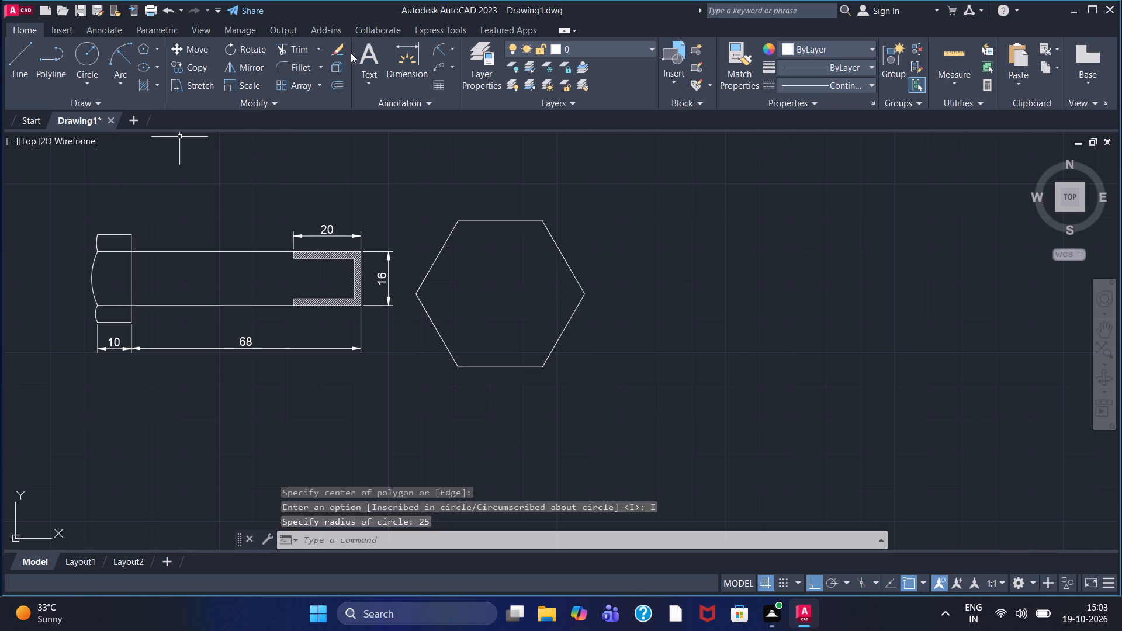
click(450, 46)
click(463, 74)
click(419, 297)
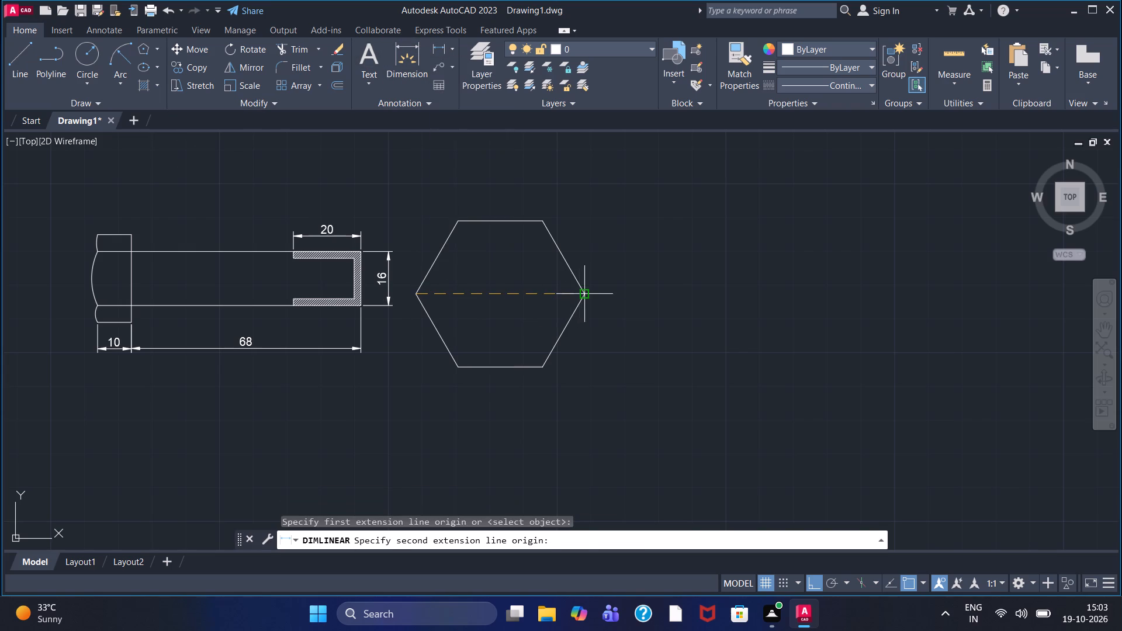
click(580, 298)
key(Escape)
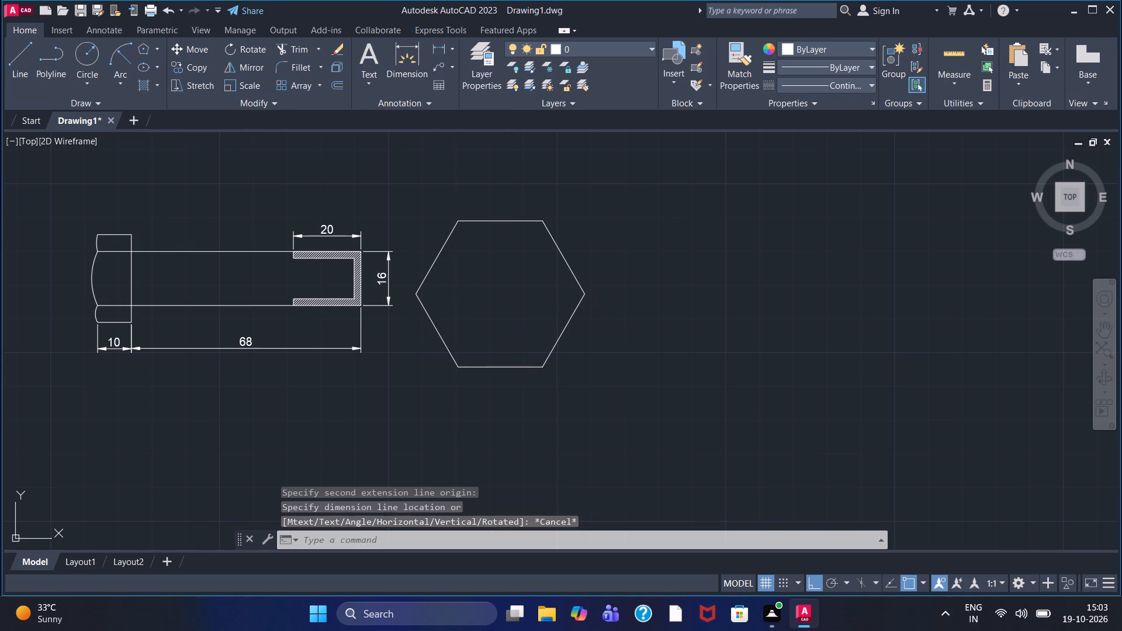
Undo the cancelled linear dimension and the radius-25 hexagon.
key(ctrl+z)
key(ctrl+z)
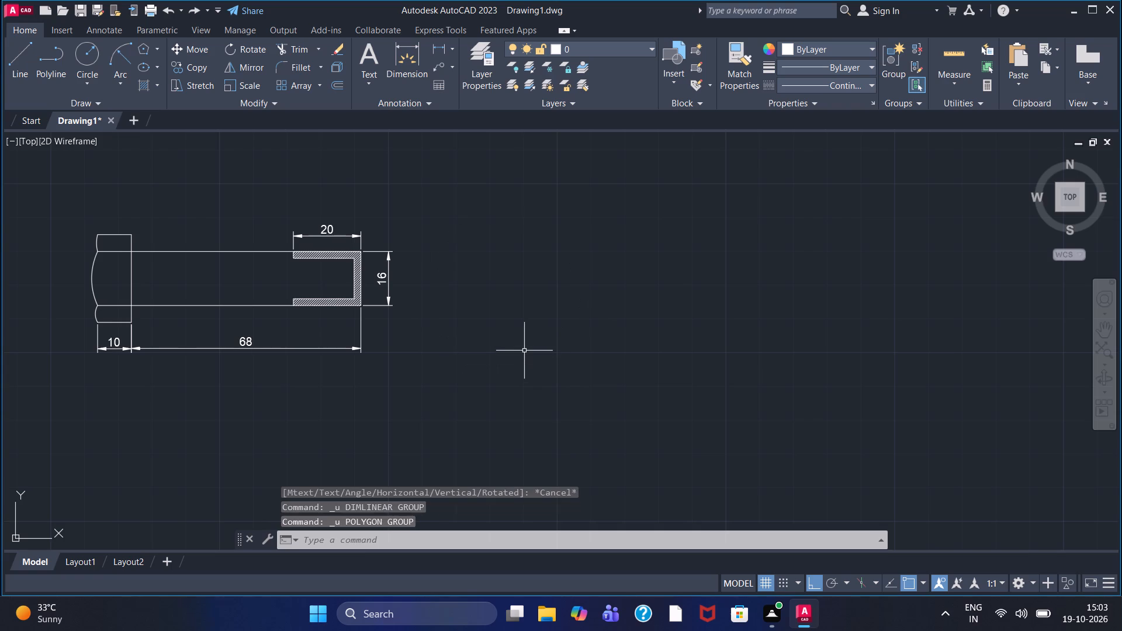
Draw a six-sided polygon inscribed in a circle of radius 12.5 beyond the bolt's shank end, beside the 16 dimension.
click(143, 46)
key(6)
key(Return)
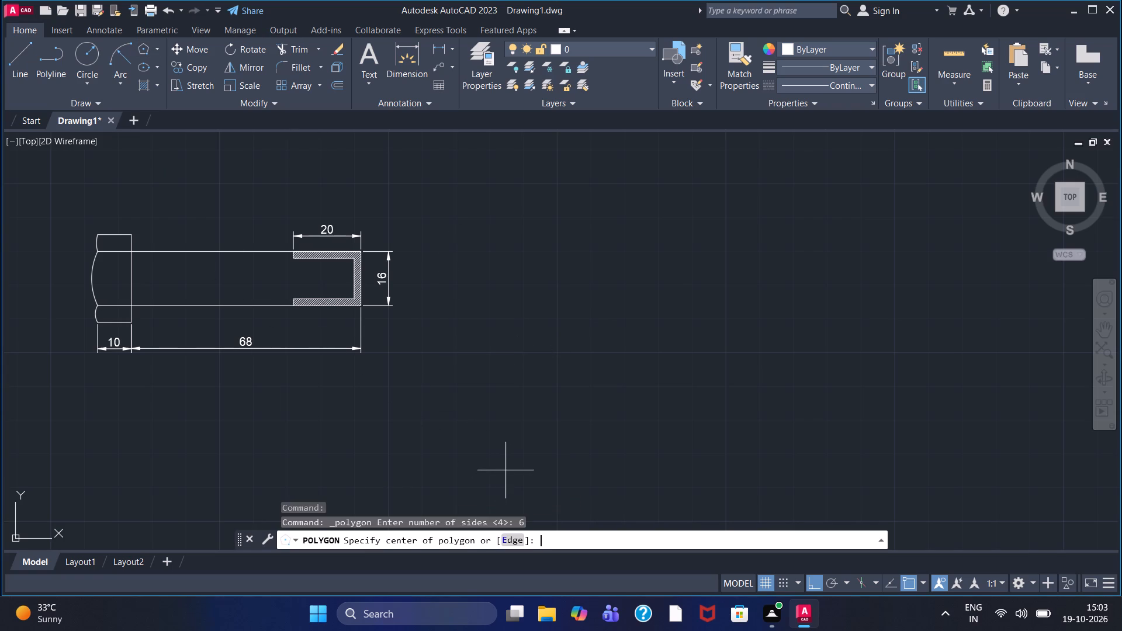
click(486, 292)
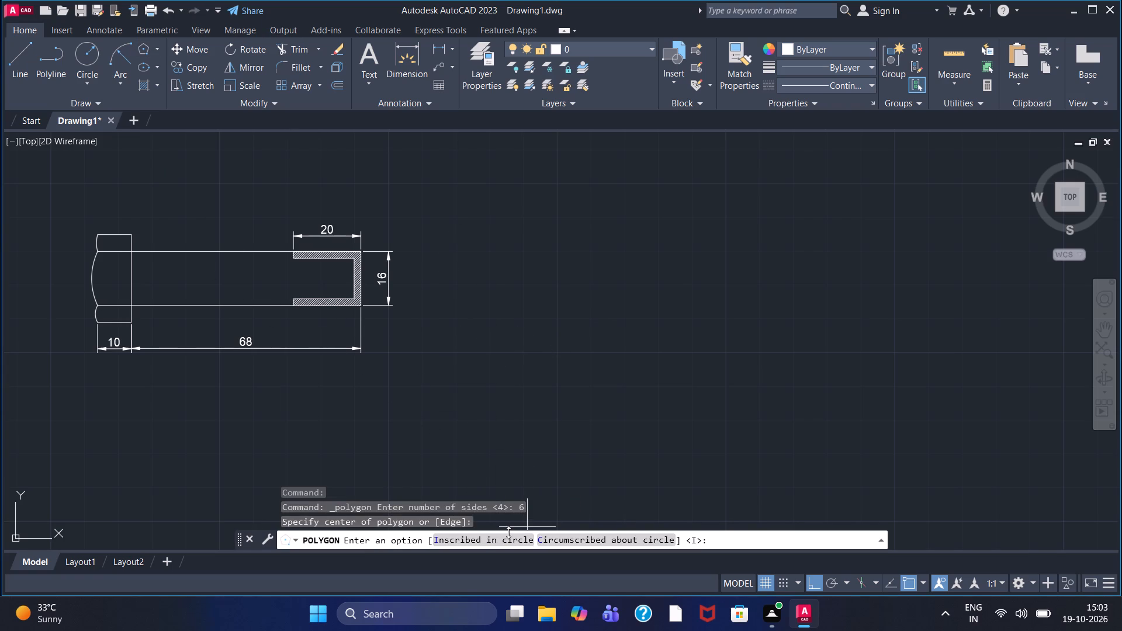
click(505, 536)
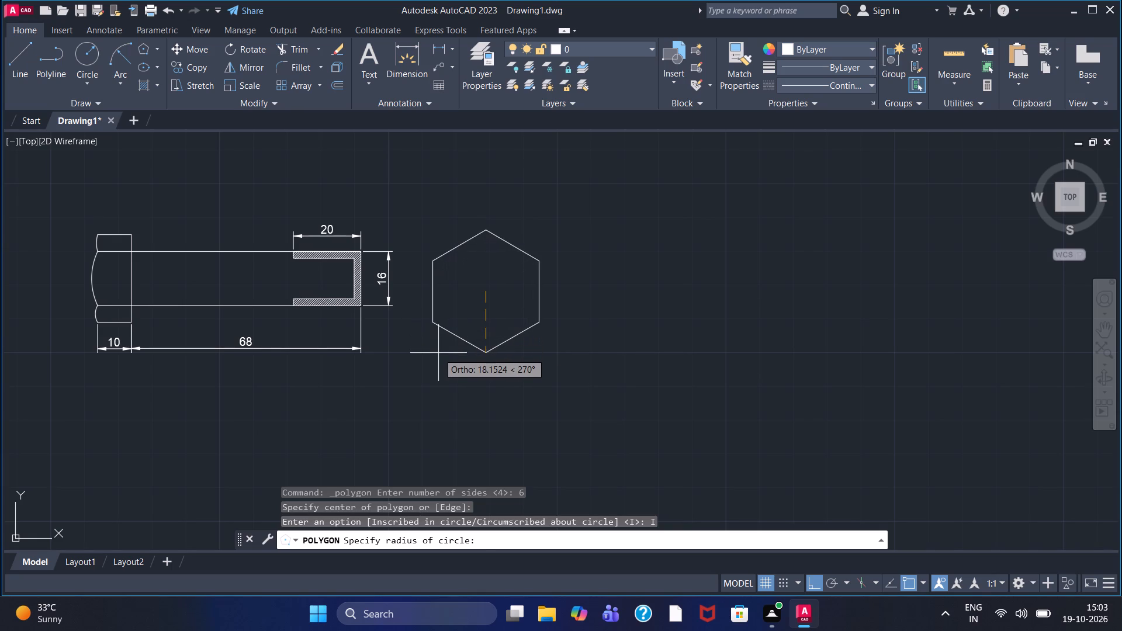
text(12.5)
key(Return)
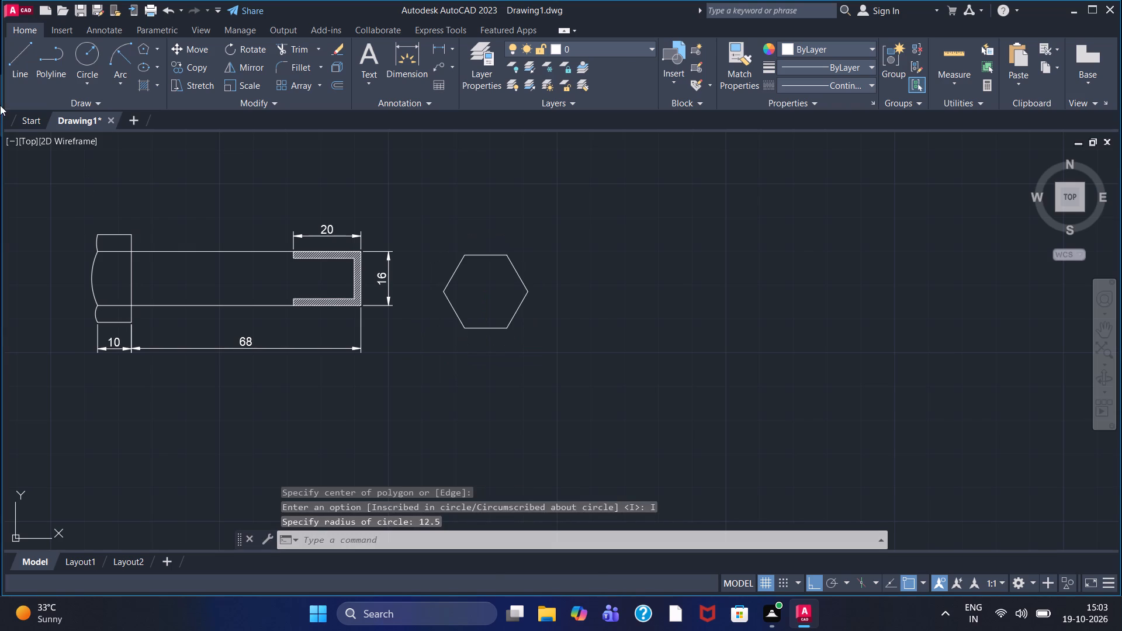
Add a horizontal linear dimension below the hexagon for its width across the two side corners.
click(437, 51)
click(443, 292)
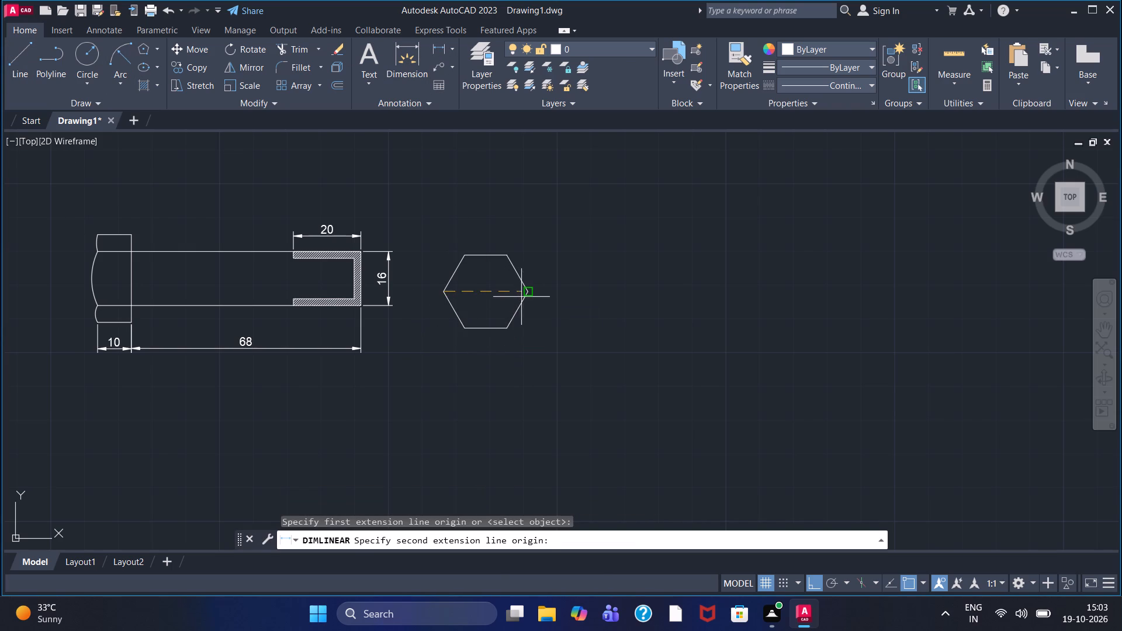
click(524, 297)
click(482, 367)
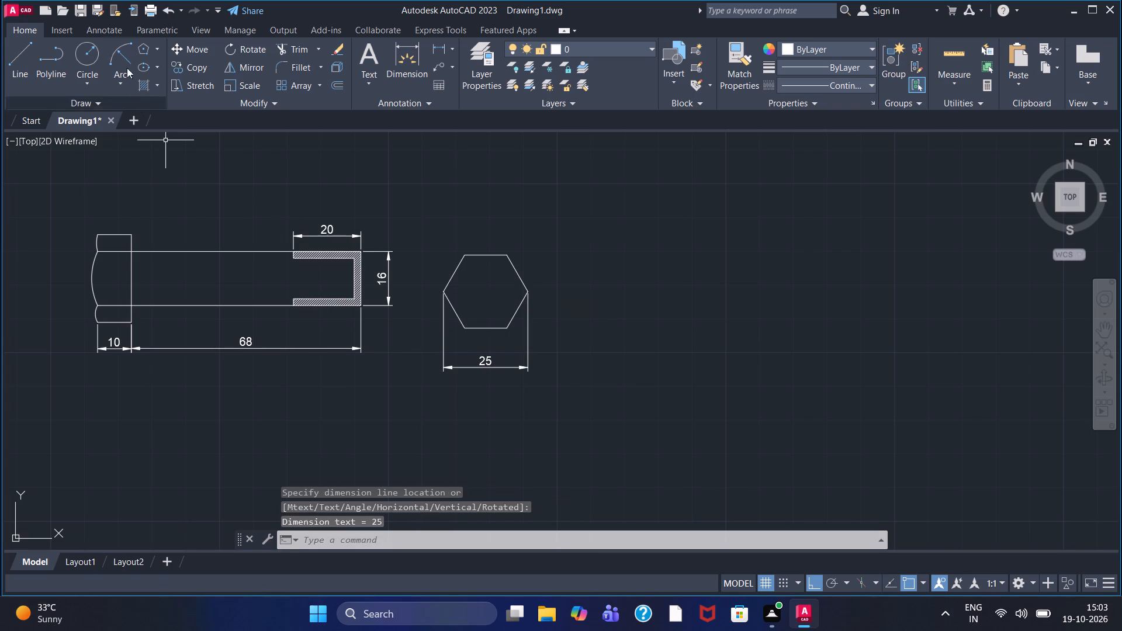
Draw a circle of radius about 5.5 centred on the dimensioned hexagon's geometric centre.
click(86, 65)
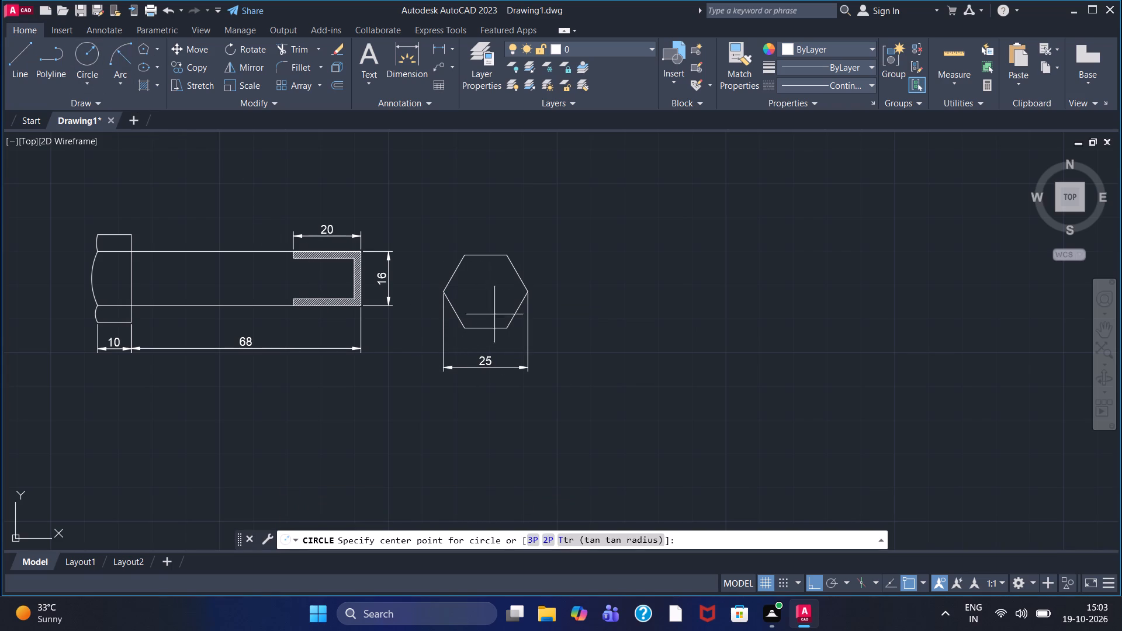
click(918, 582)
click(930, 363)
click(752, 364)
click(83, 41)
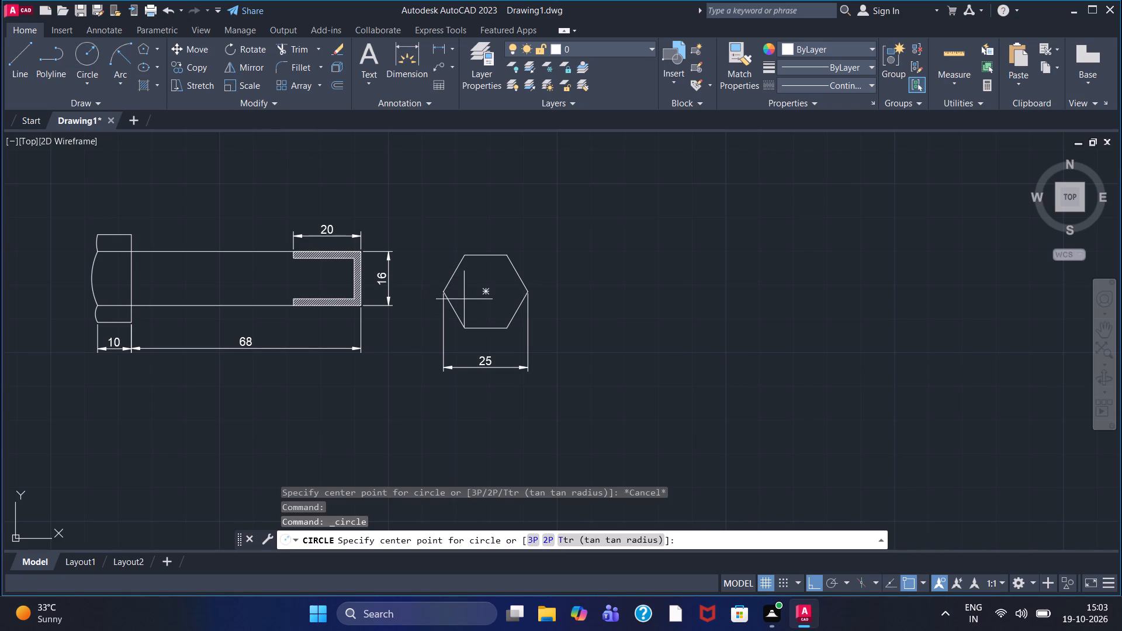
click(484, 296)
click(496, 310)
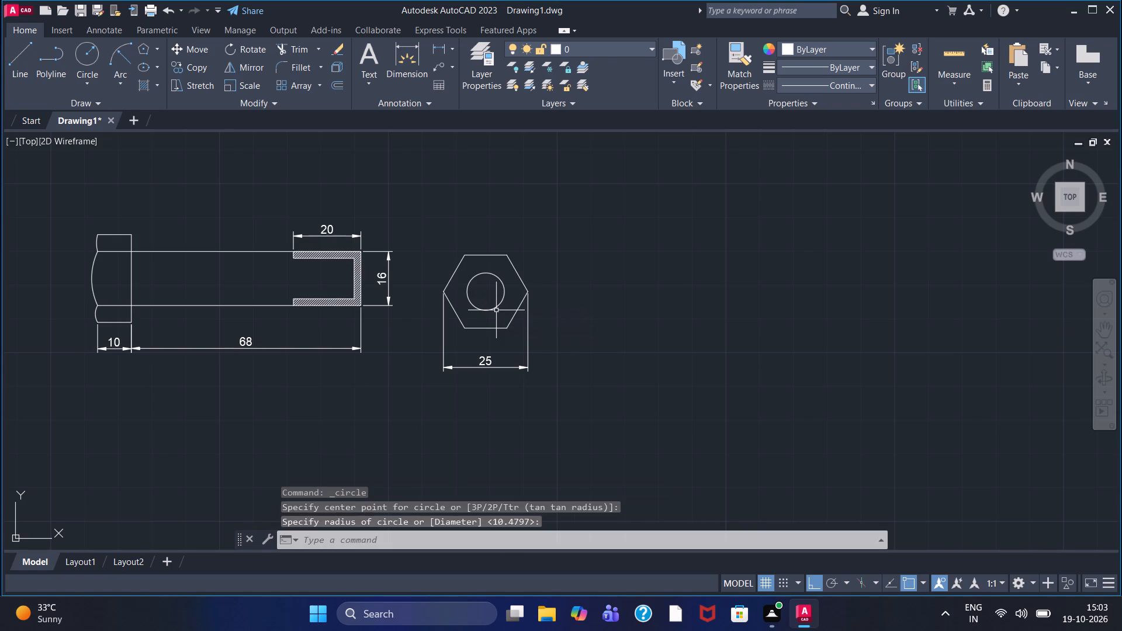
Draw a slightly larger concentric circle of radius about 6.35 around the hexagon's inner circle.
click(101, 52)
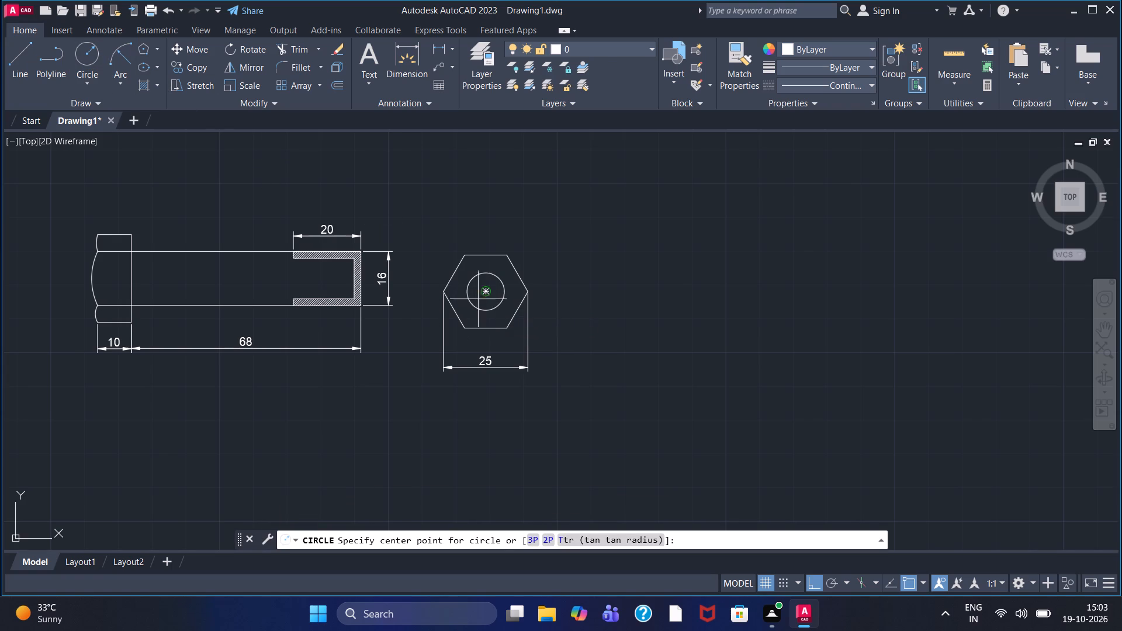
click(485, 294)
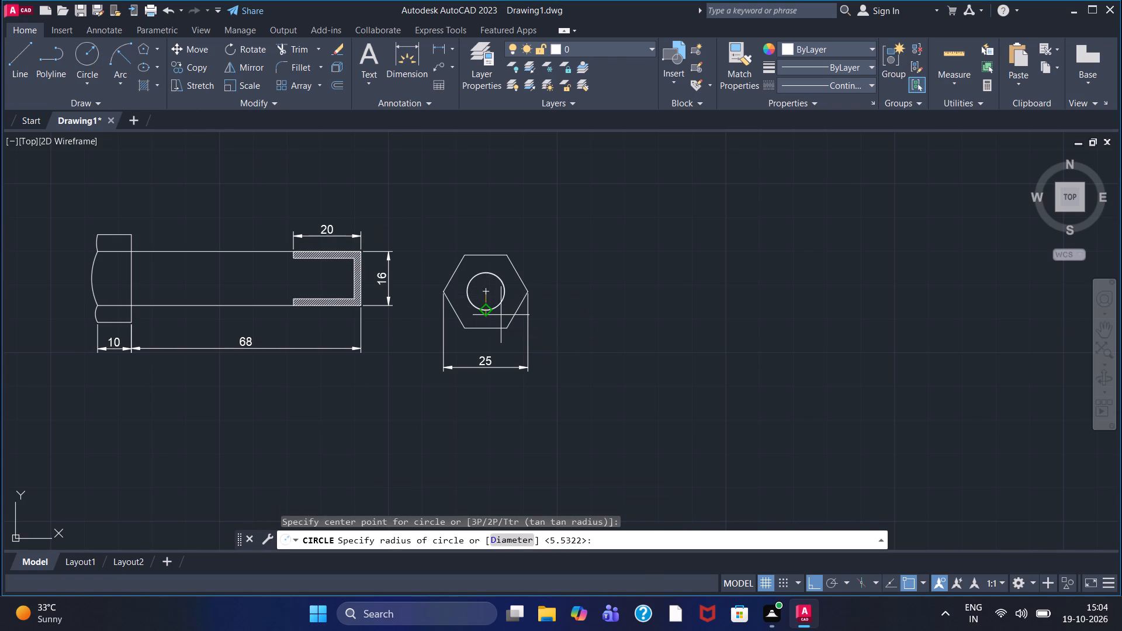
scroll(501, 313, up, 3)
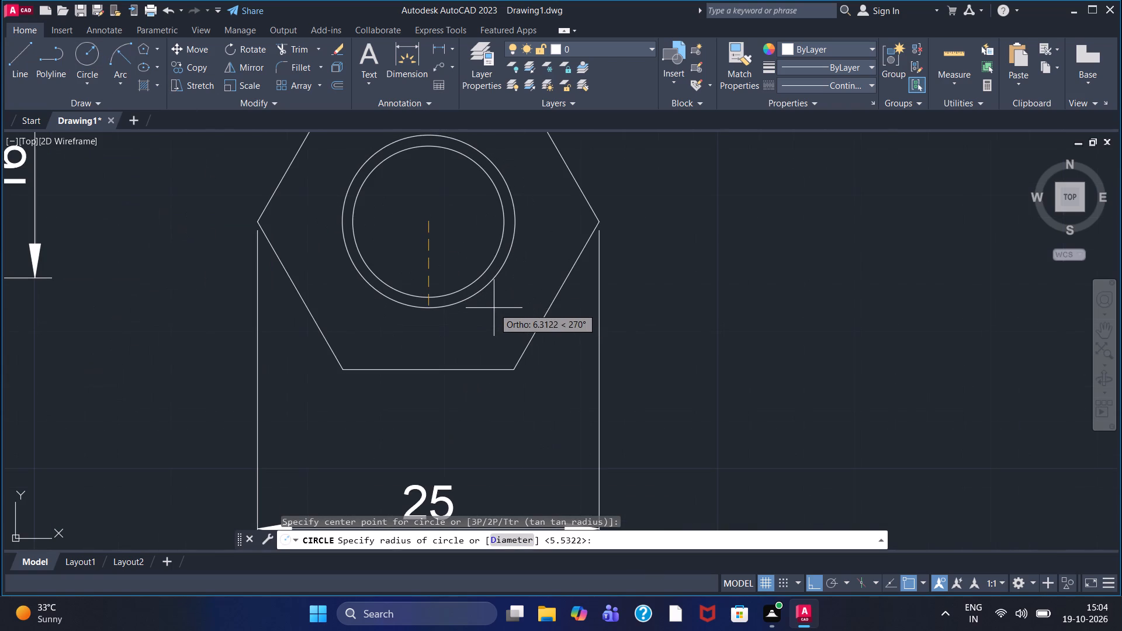
click(499, 308)
Draw a second six-sided polygon inscribed in a circle of radius 12.5, beside the hexagon with the two circles.
scroll(499, 310, down, 2)
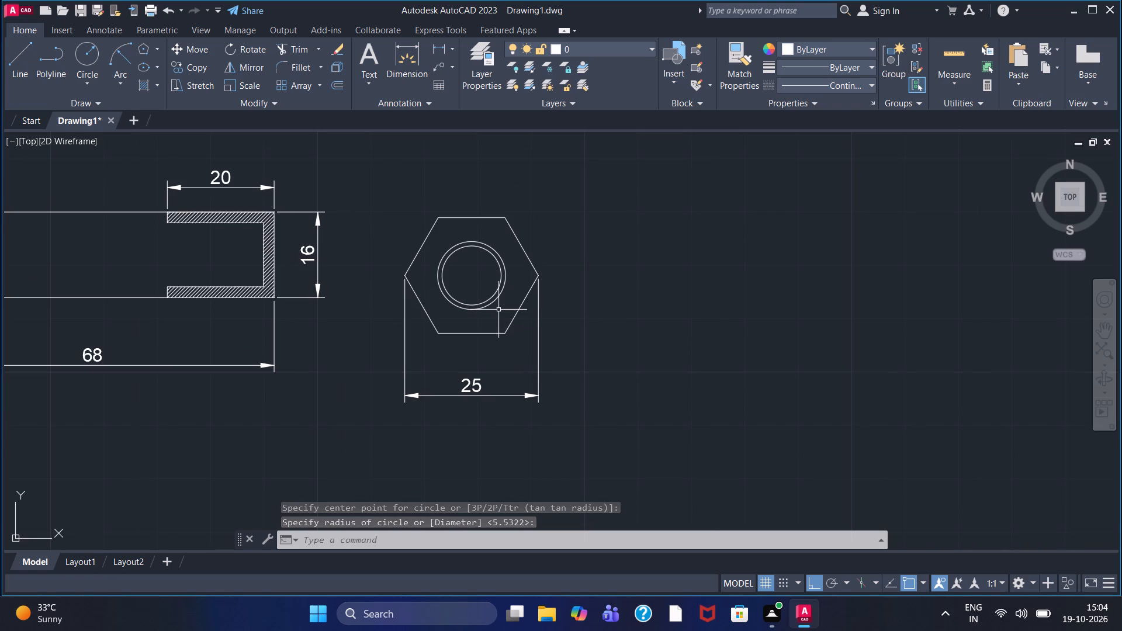
scroll(590, 264, down, 1)
middle_drag(590, 264, 511, 273)
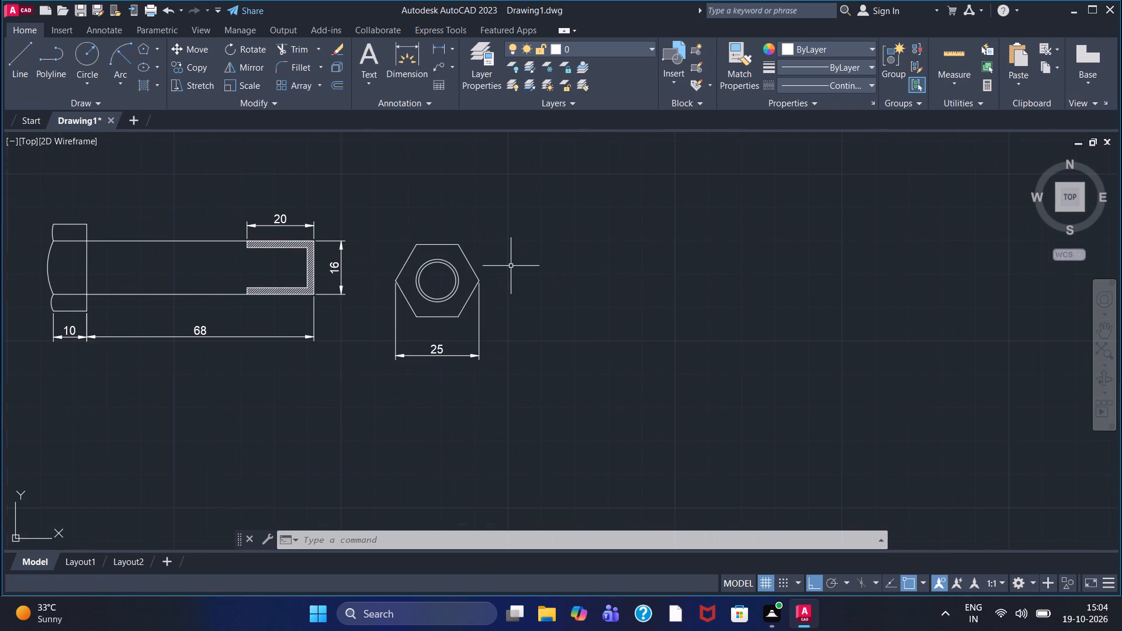
click(143, 48)
key(6)
key(Return)
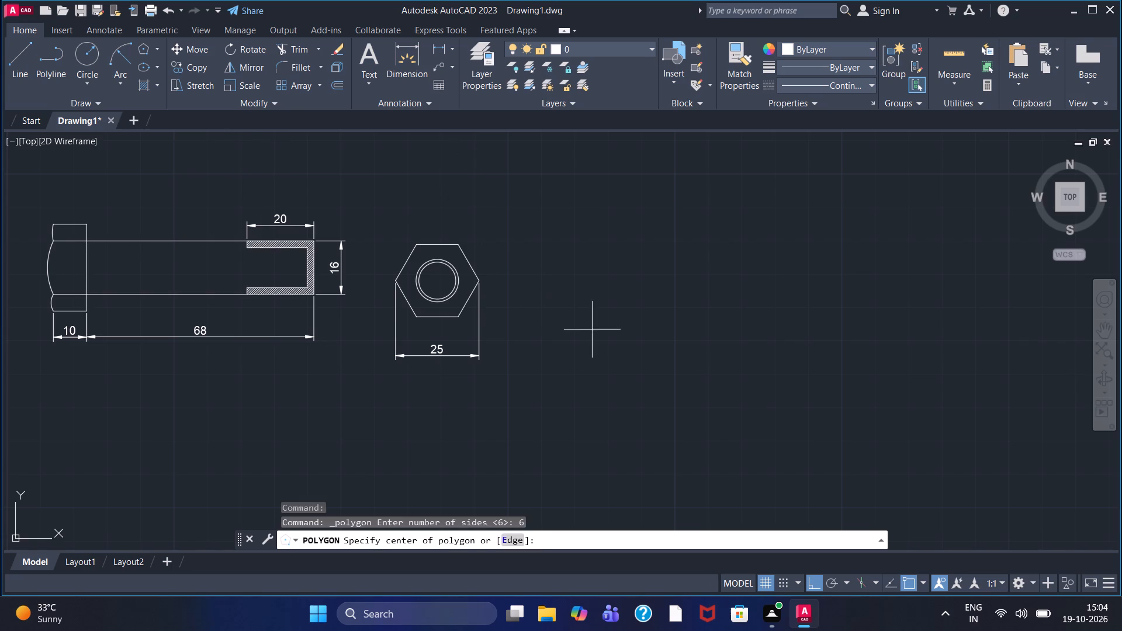
click(562, 278)
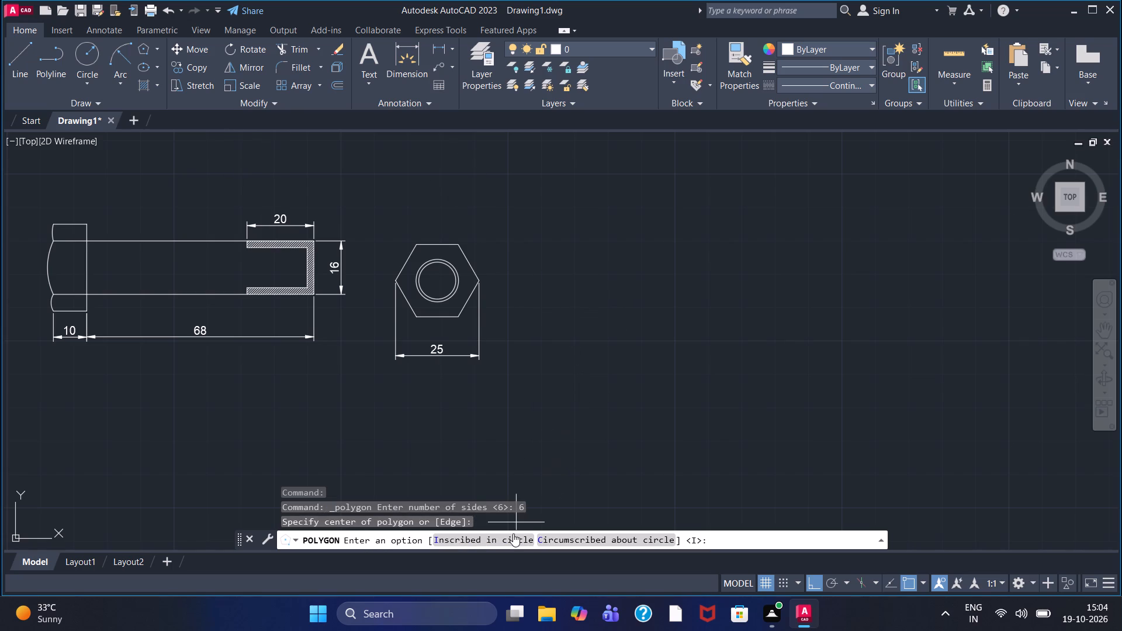
click(513, 533)
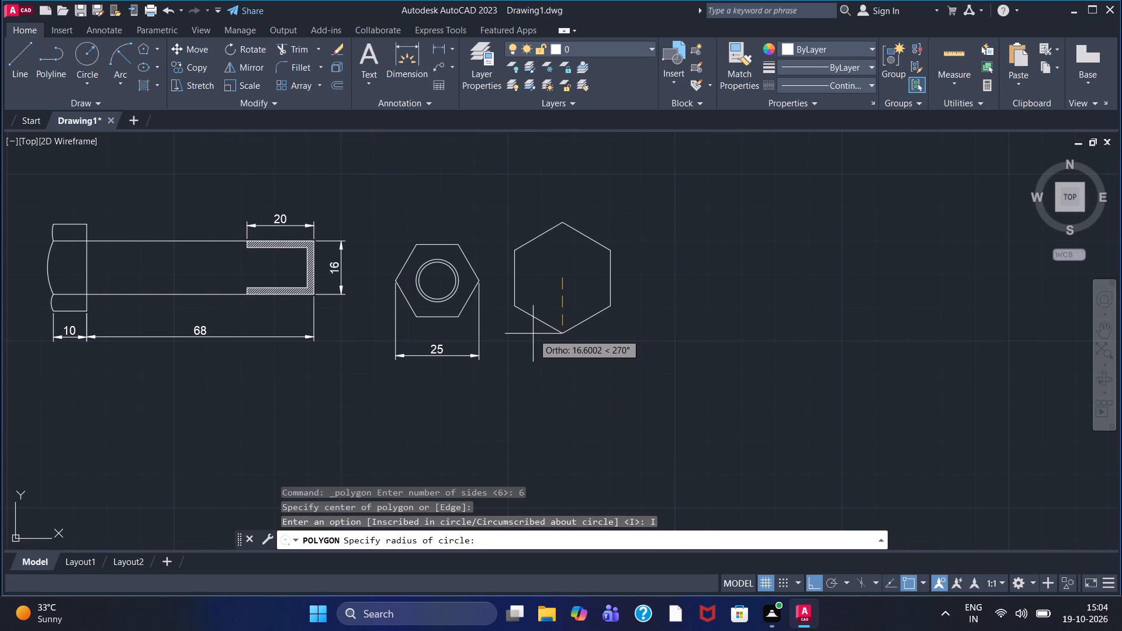
text(1.)
key(BackSpace)
key(2)
text(.5)
key(Return)
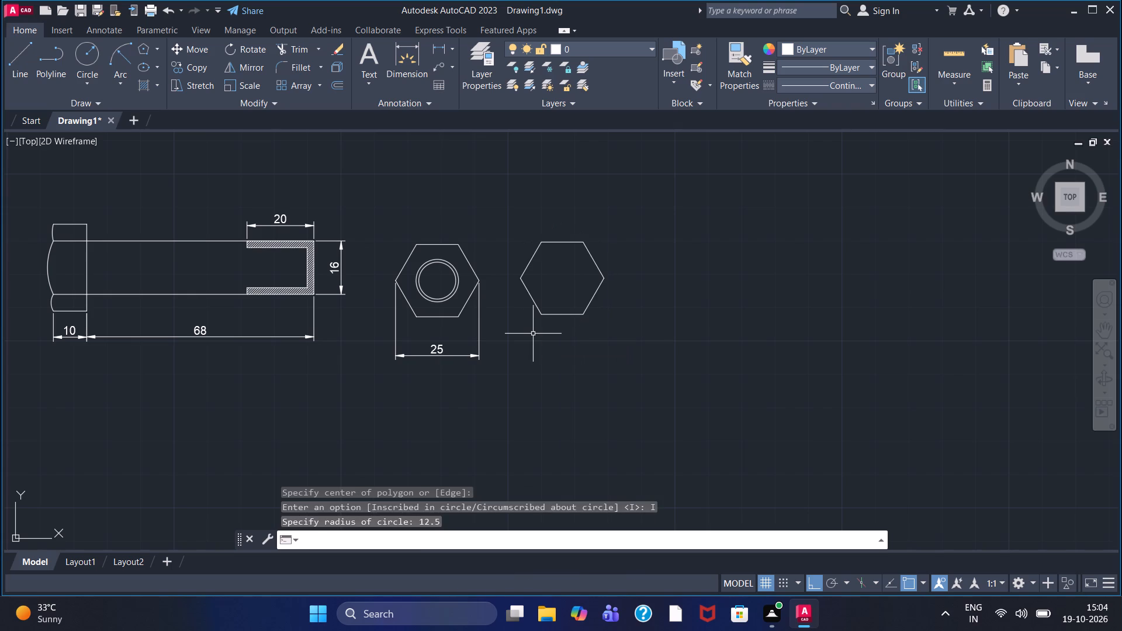
Add a horizontal linear dimension below the second hexagon for its width across the two side corners.
click(432, 47)
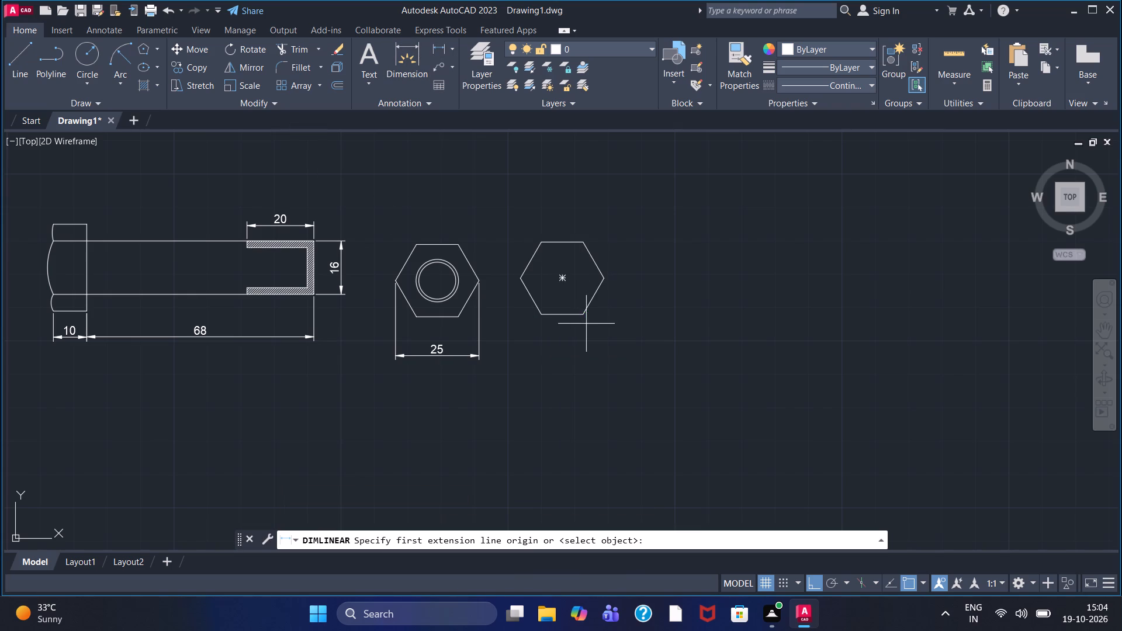
click(526, 282)
click(604, 283)
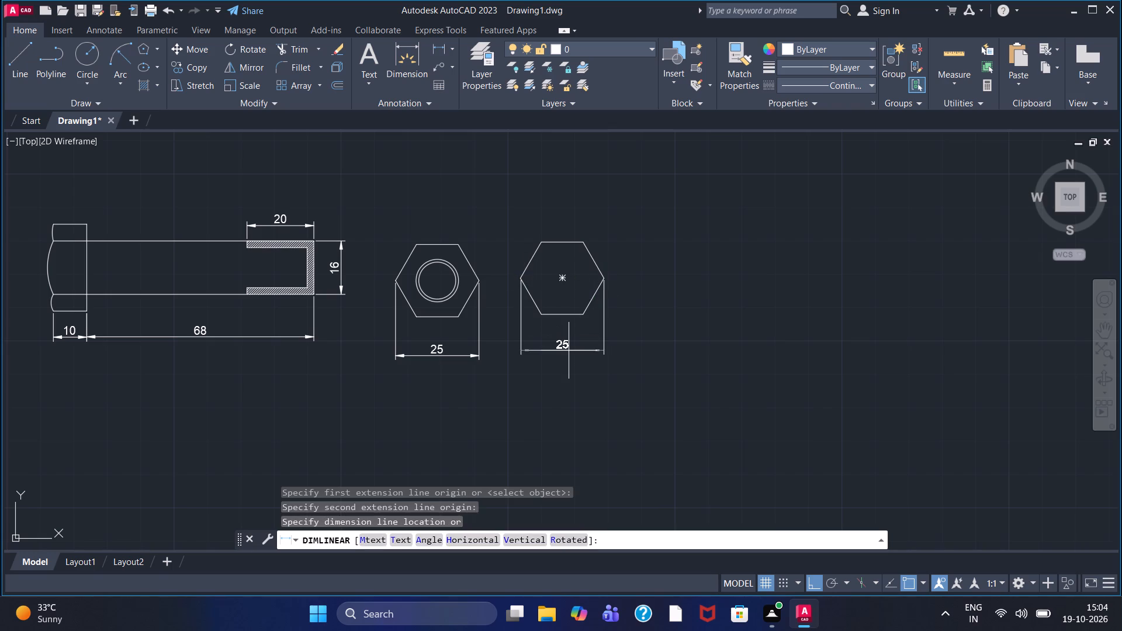
double_click(569, 351)
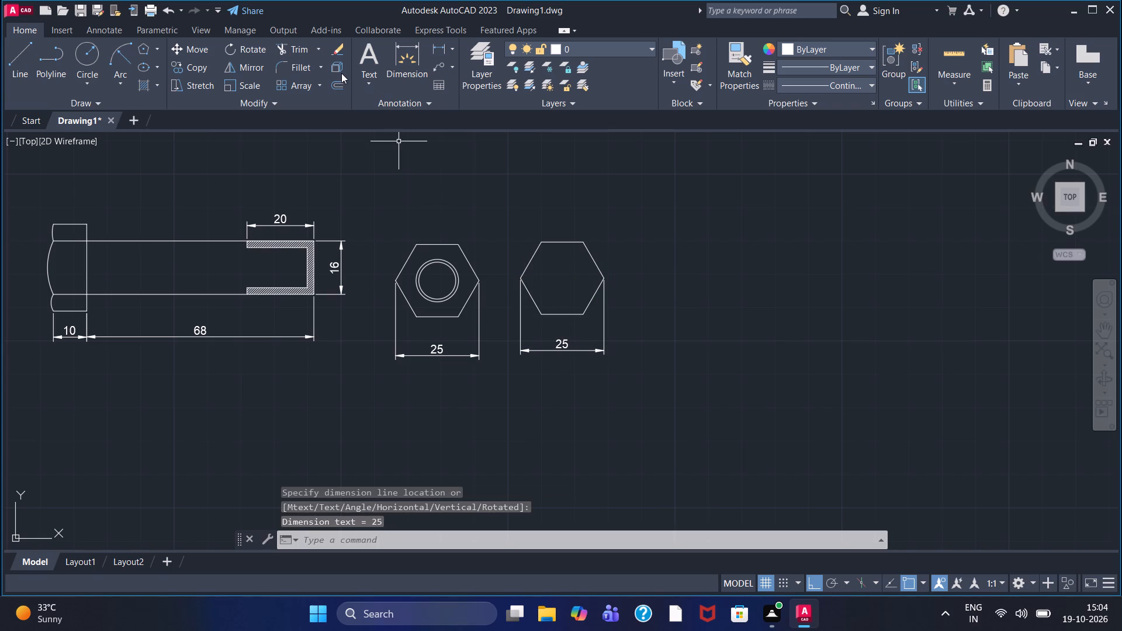
Draw a circle of radius about 5.8 centred on the second hexagon's geometric centre.
click(79, 61)
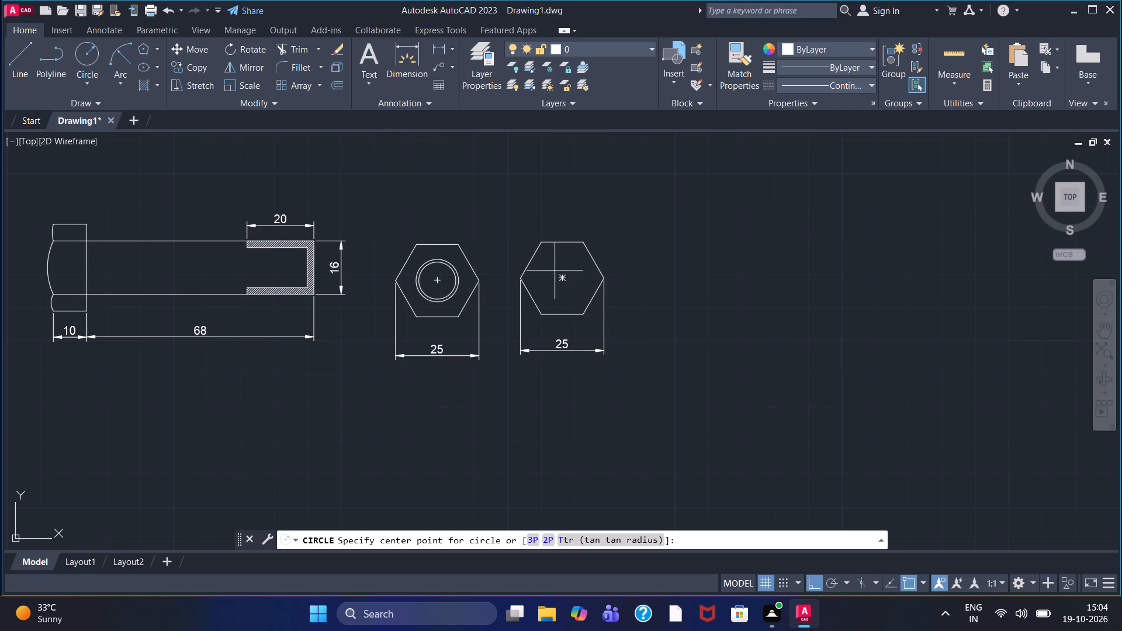
click(560, 275)
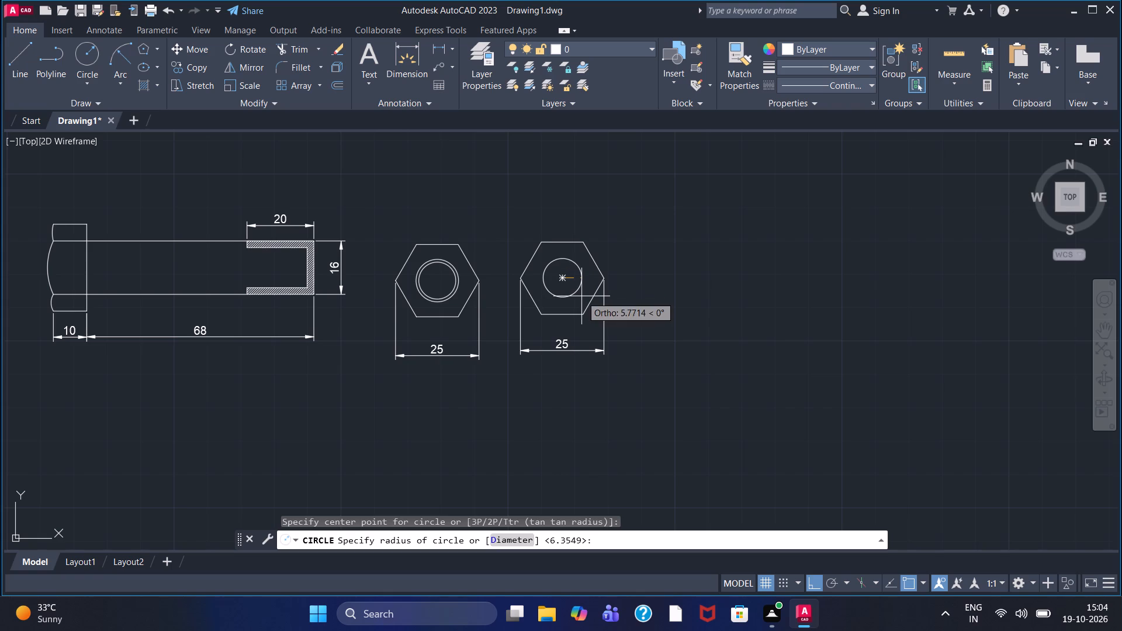
click(581, 296)
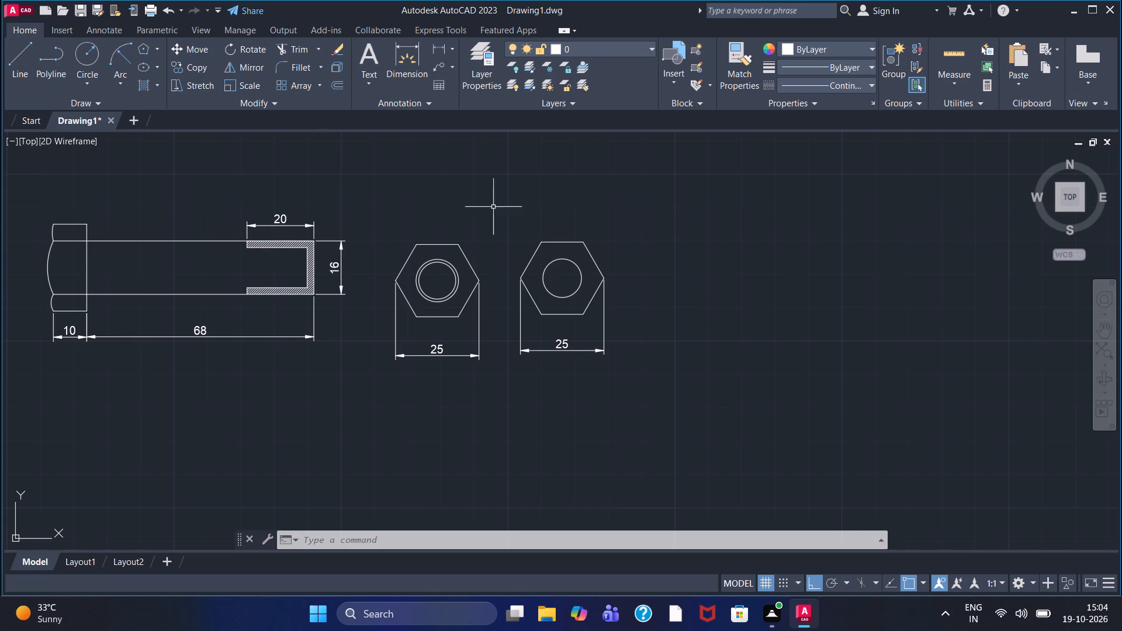
Draw a horizontal line about 17 long from the second hexagon's upper outer corner, continued by a 25 vertical line downward.
click(11, 63)
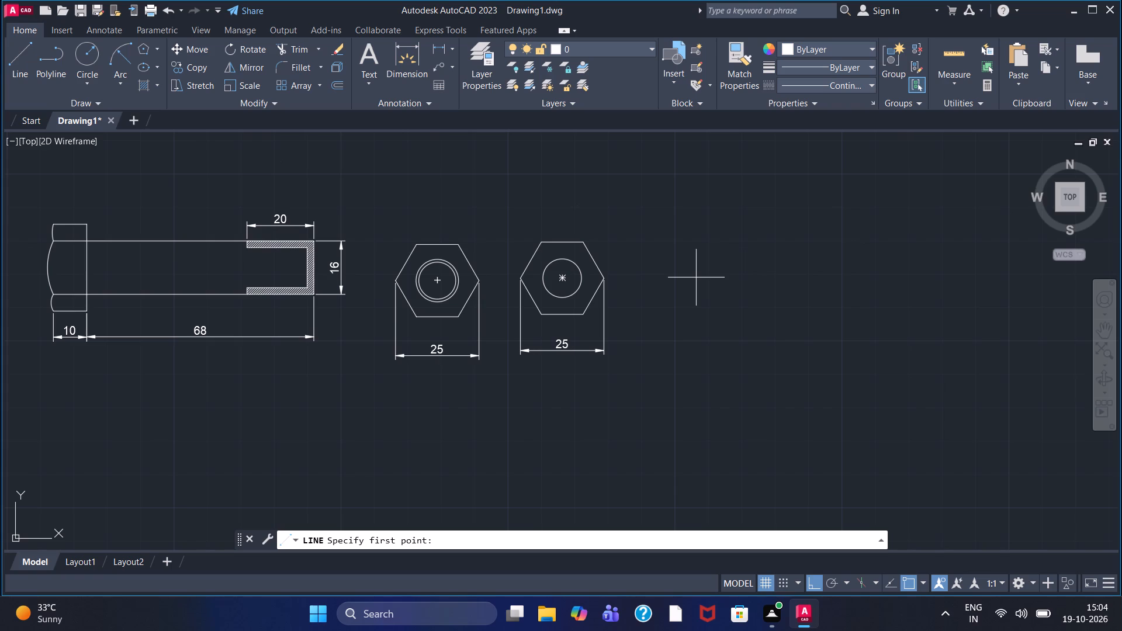
click(580, 240)
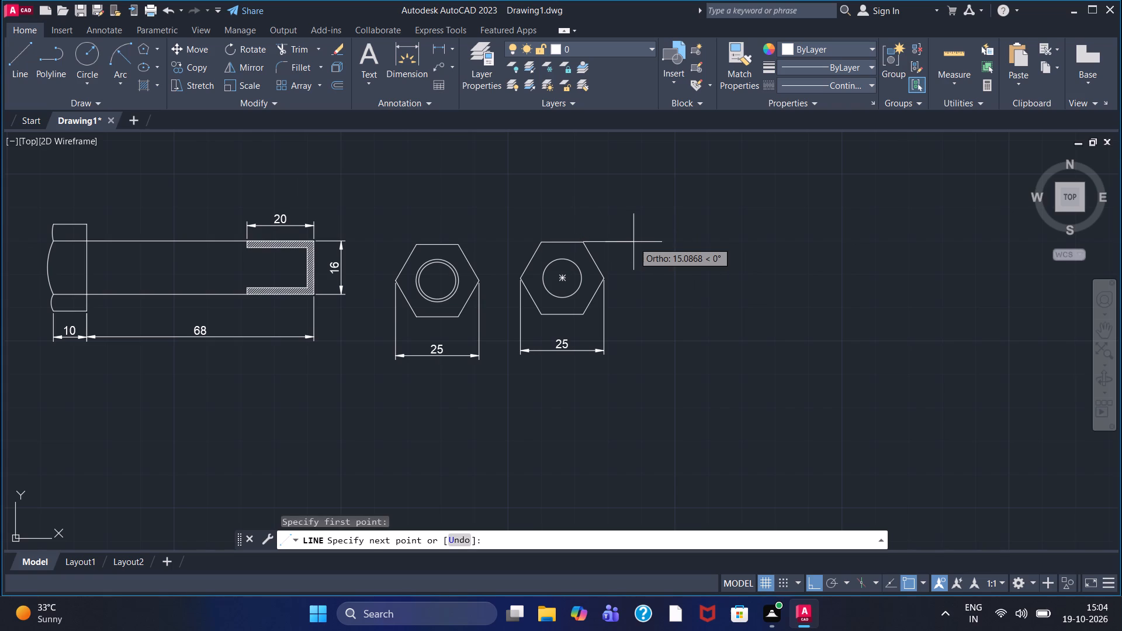
click(640, 242)
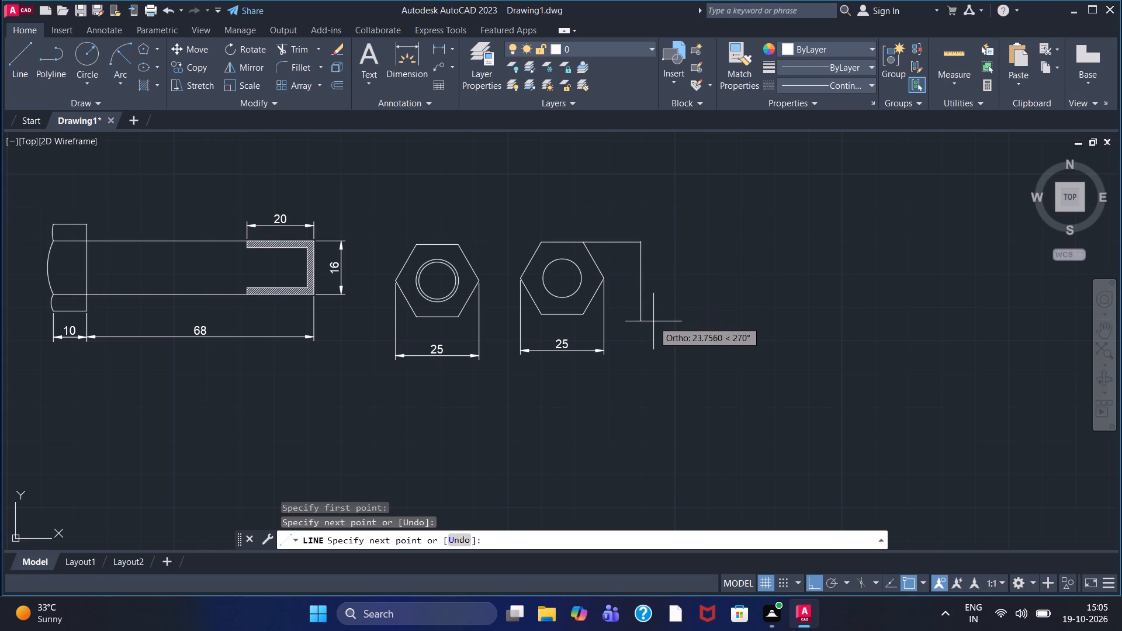
text(25)
key(Return)
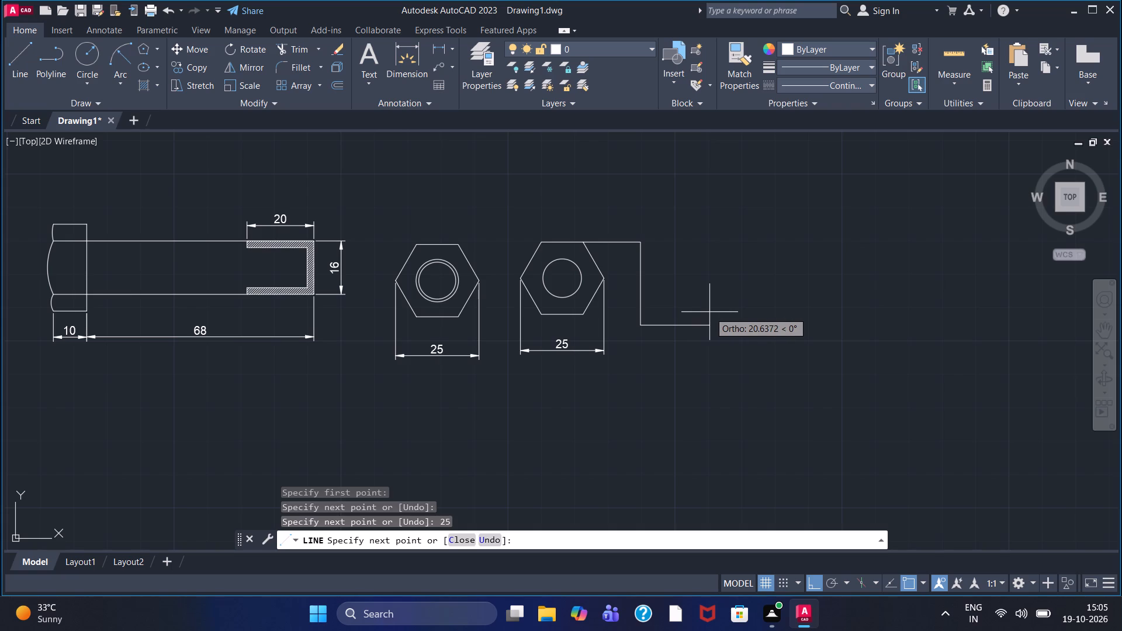
key(Escape)
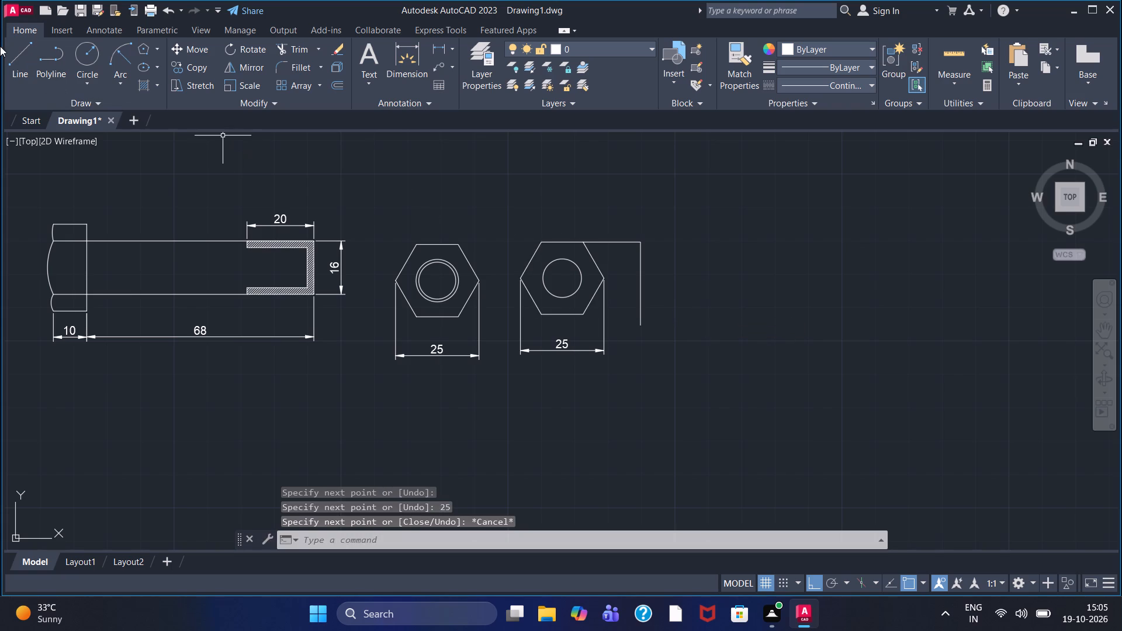
Draw a horizontal line about 32 long from the second hexagon's lower outer corner, crossing the vertical line.
click(13, 61)
click(583, 316)
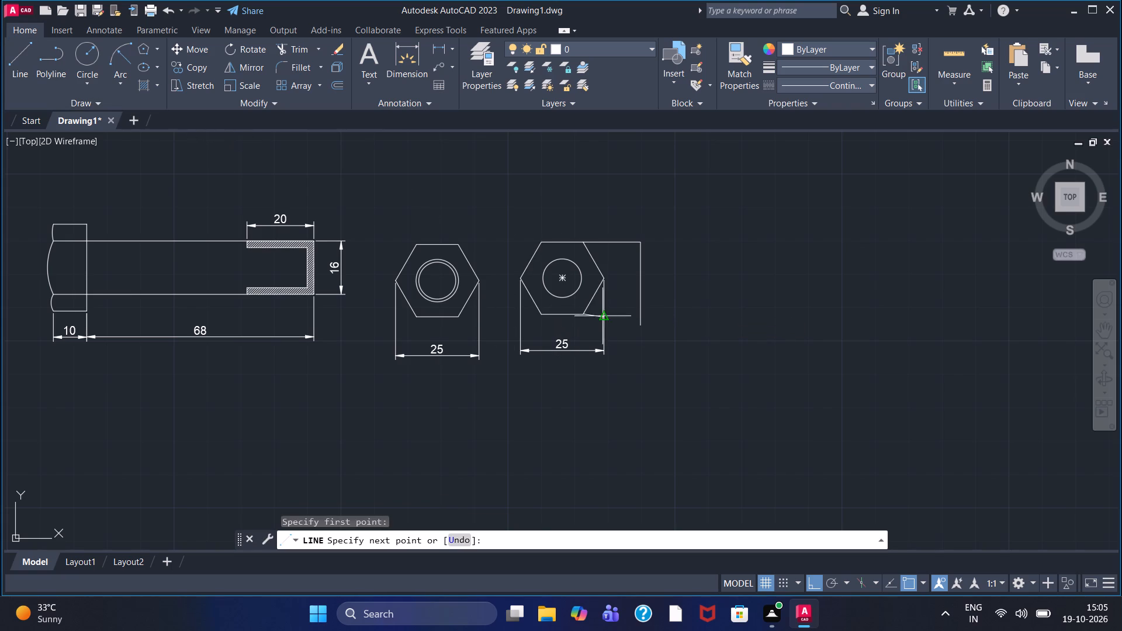
click(692, 311)
right_click(692, 311)
click(709, 315)
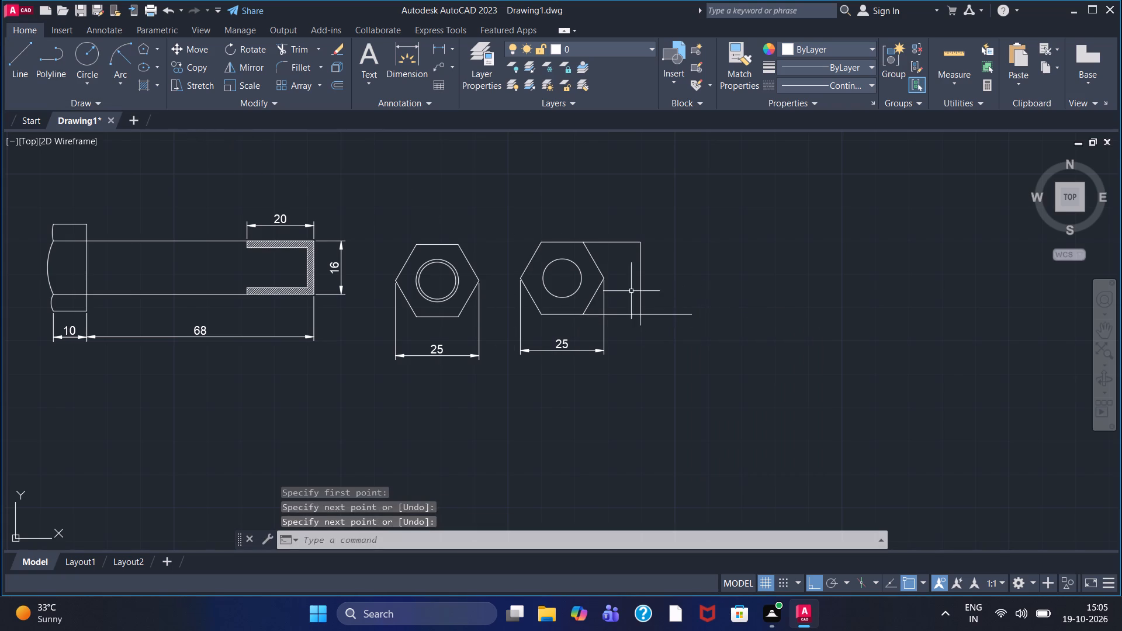
Trim the overhanging ends of the lower horizontal line and the vertical line at their intersection.
click(300, 43)
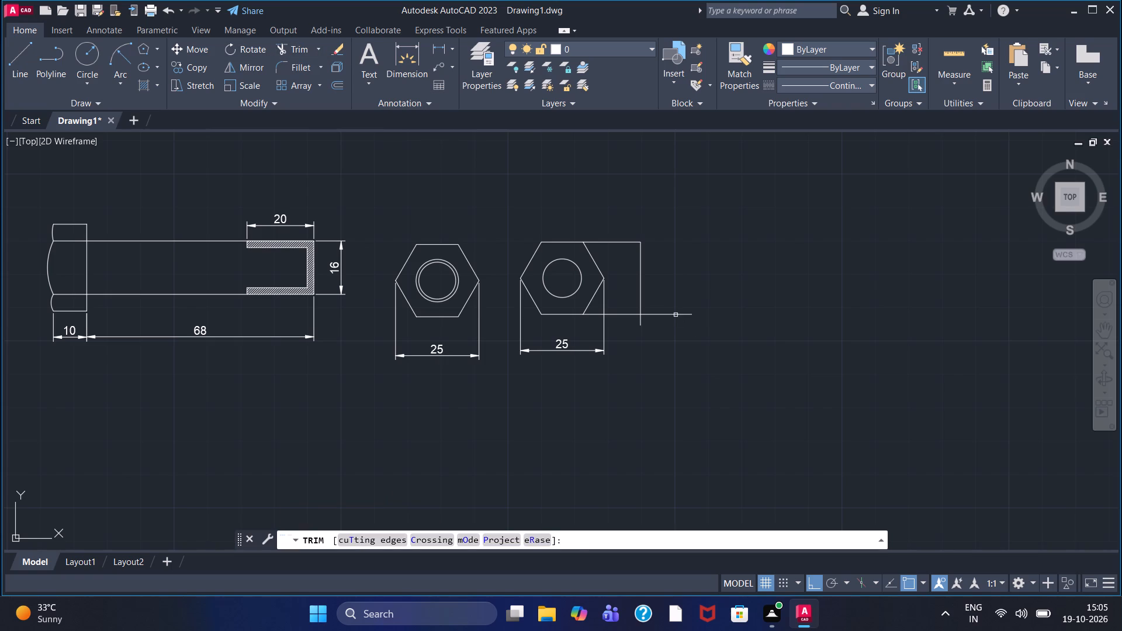
click(676, 315)
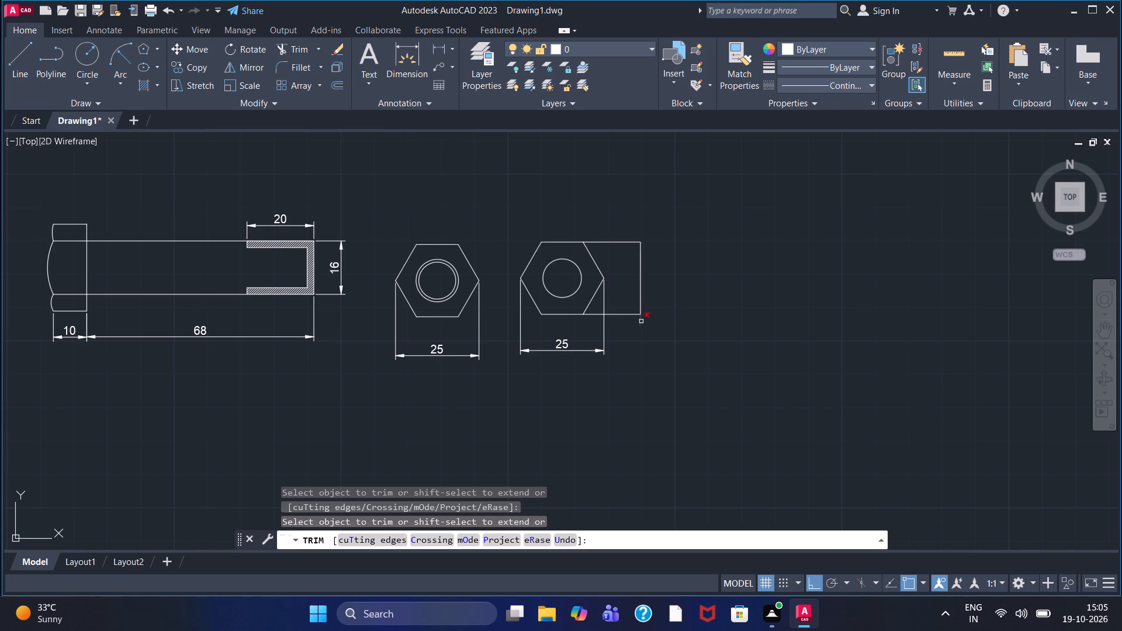
click(642, 321)
Draw a 10 long horizontal line outward from the vertical line's lower end, followed by another 10 long segment back over it.
click(5, 58)
click(23, 68)
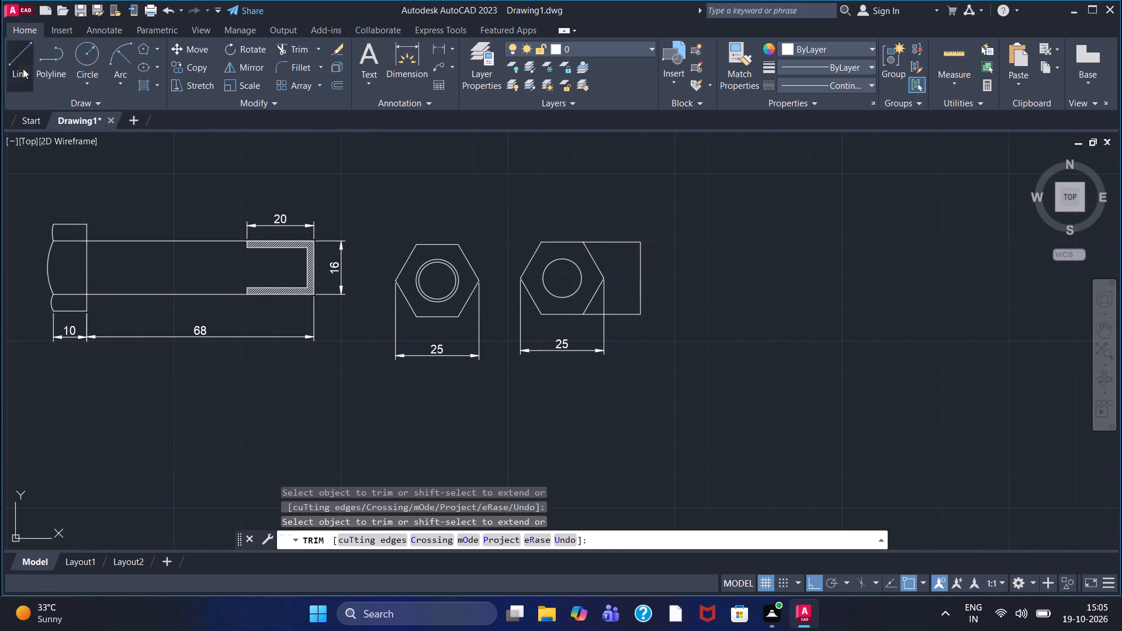
click(641, 316)
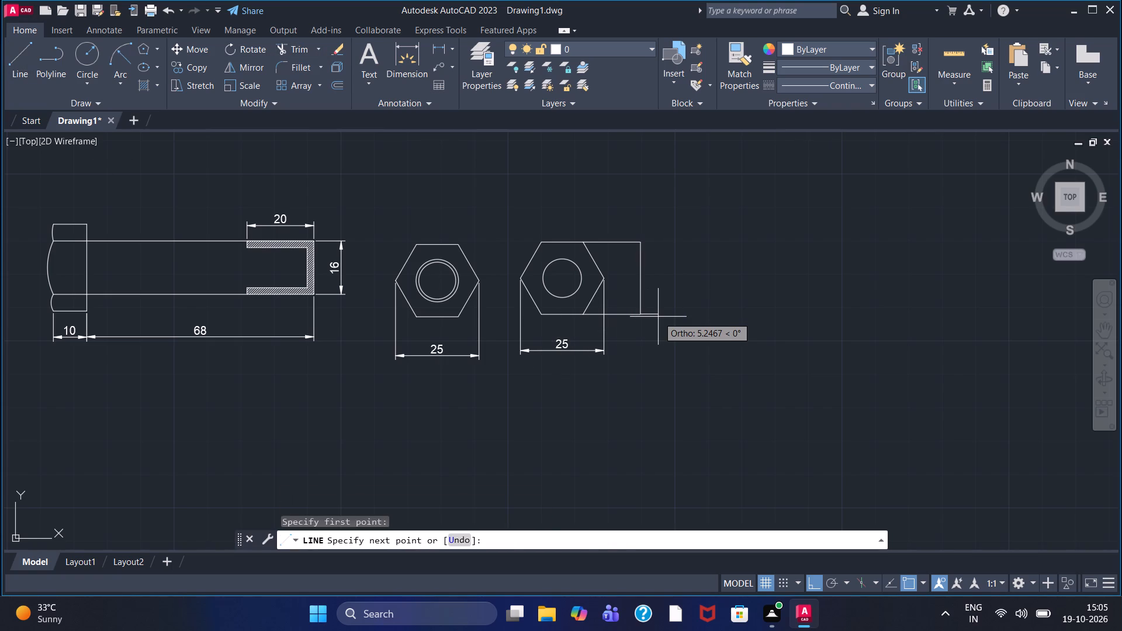
text(10)
key(Return)
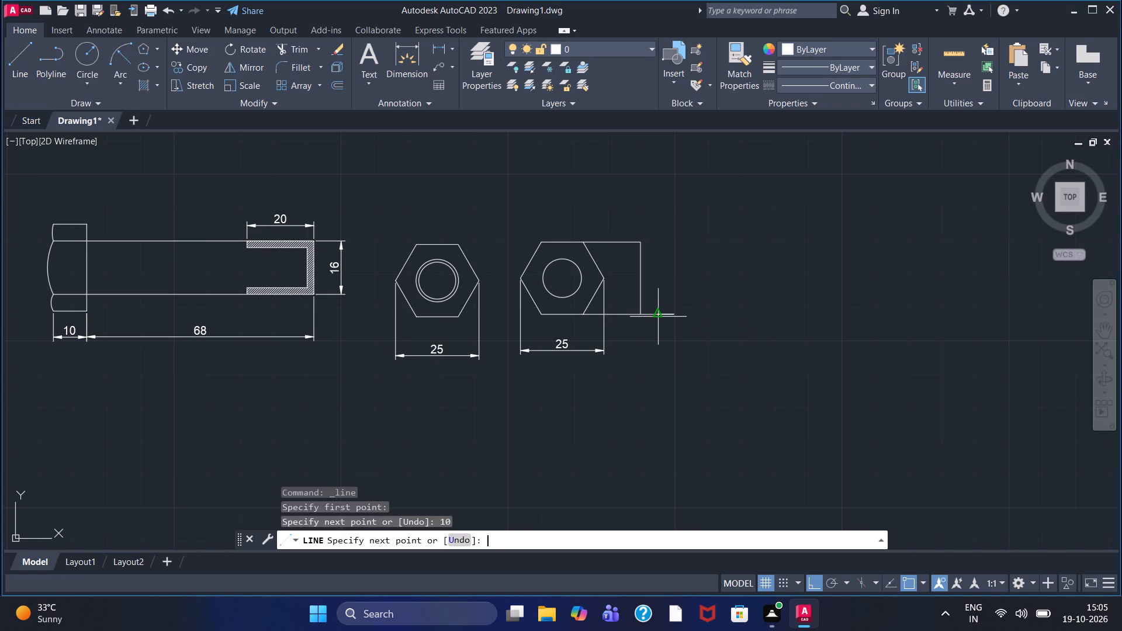
text(10)
key(Return)
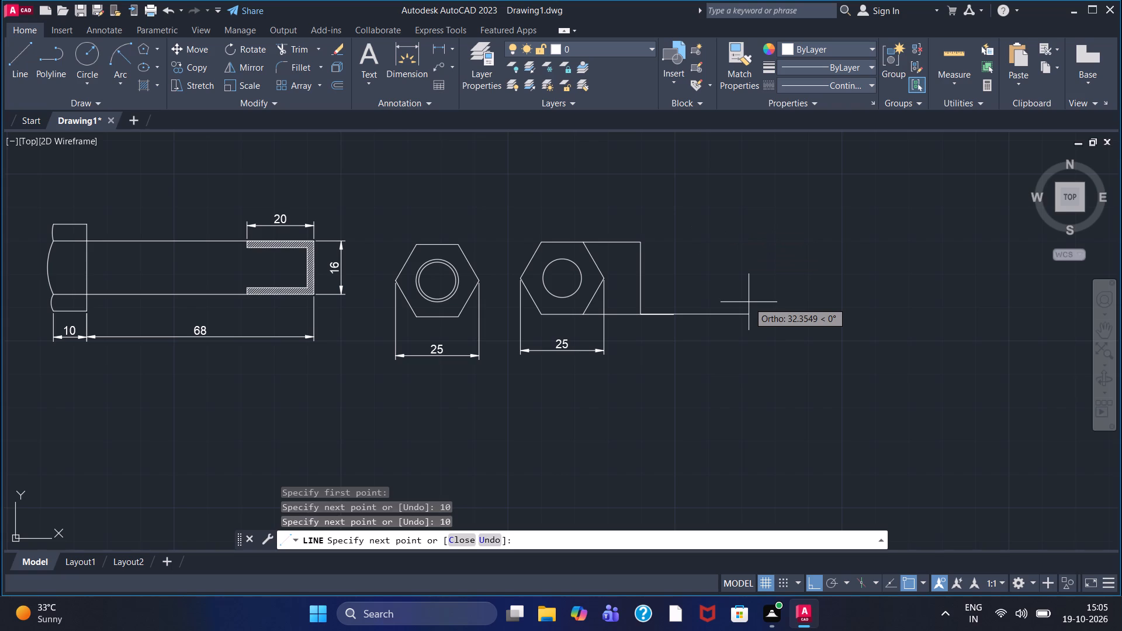
key(Escape)
Erase one of the two overlapping 10 long horizontal lines beyond the vertical line.
click(35, 65)
click(13, 65)
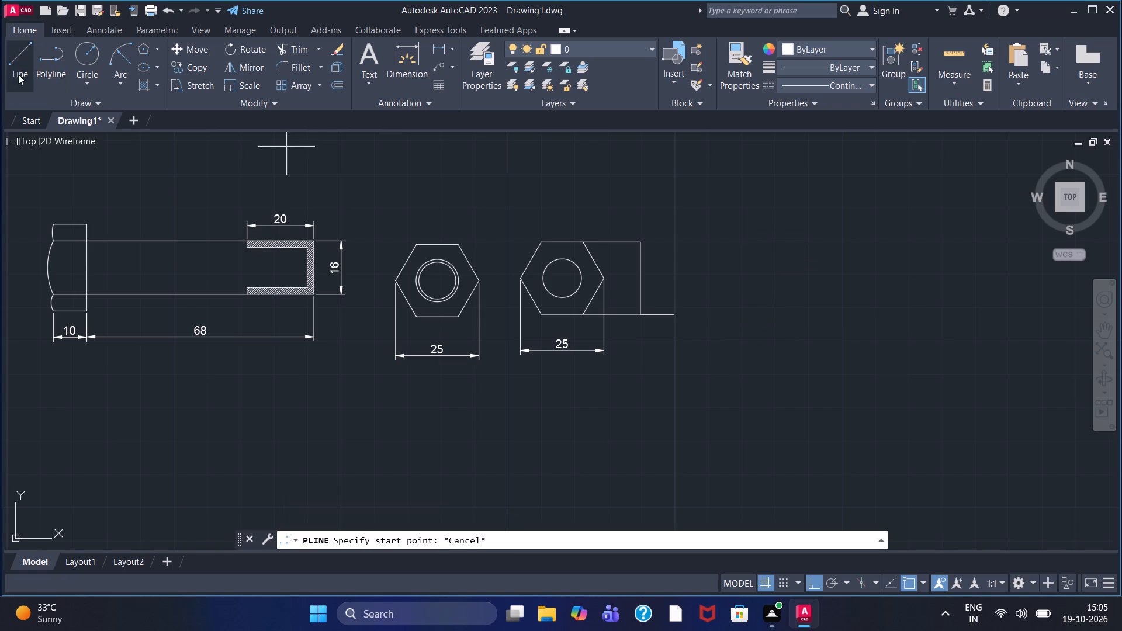
key(Escape)
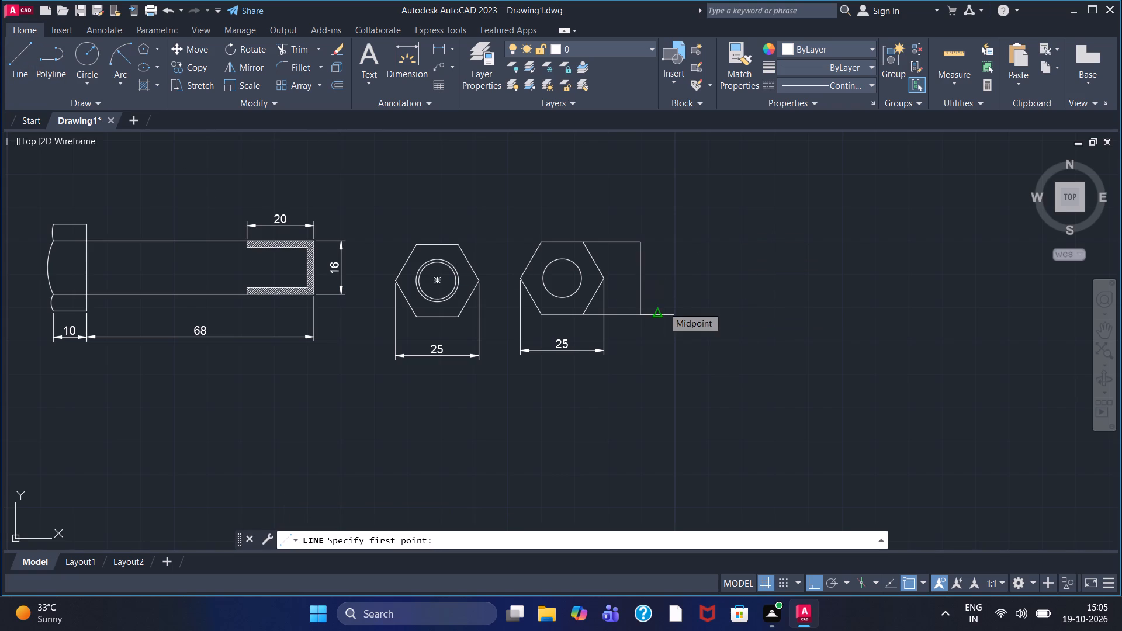
click(663, 314)
key(Delete)
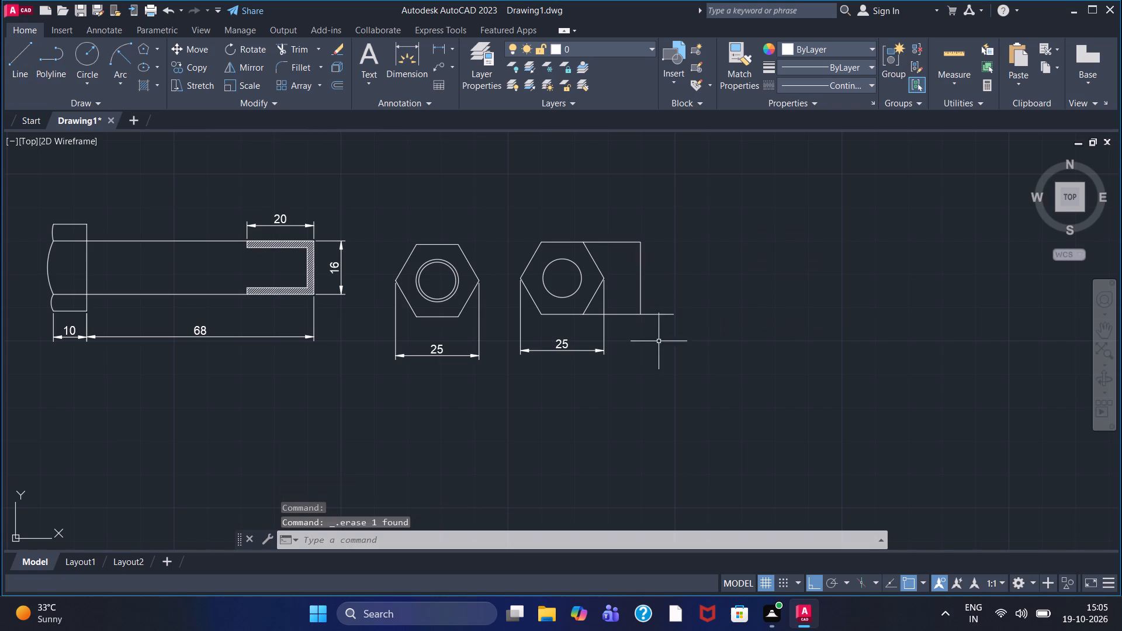
Start a vertical line upward from the outer end of the 10 long horizontal line.
click(11, 51)
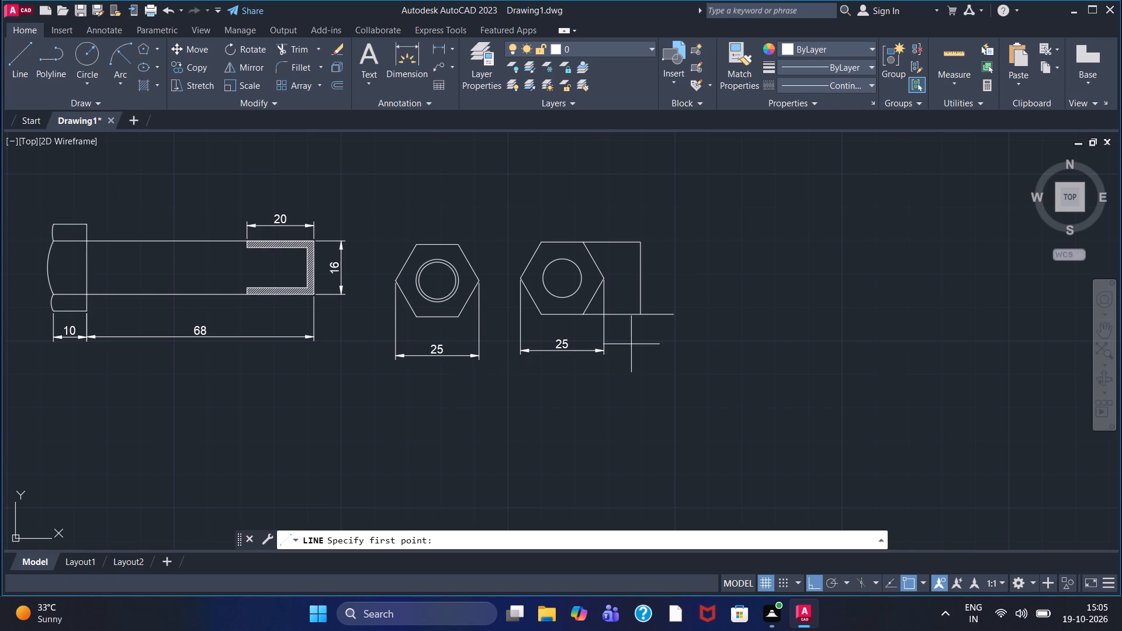
click(675, 318)
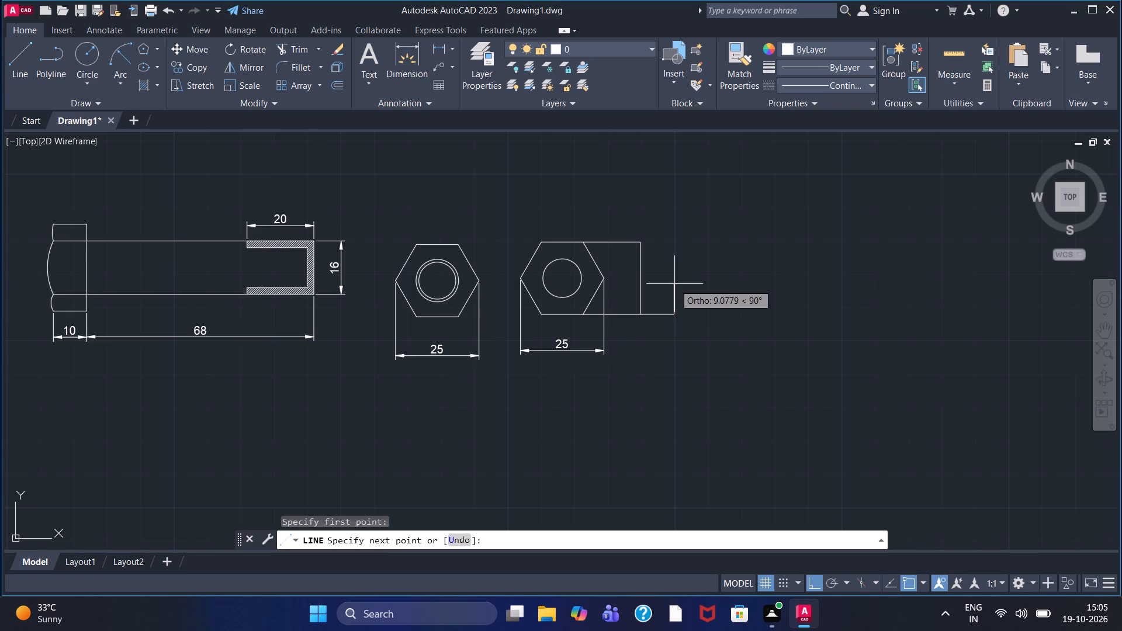
Finish the vertical line slightly above the level of the hexagon's top edge.
click(674, 235)
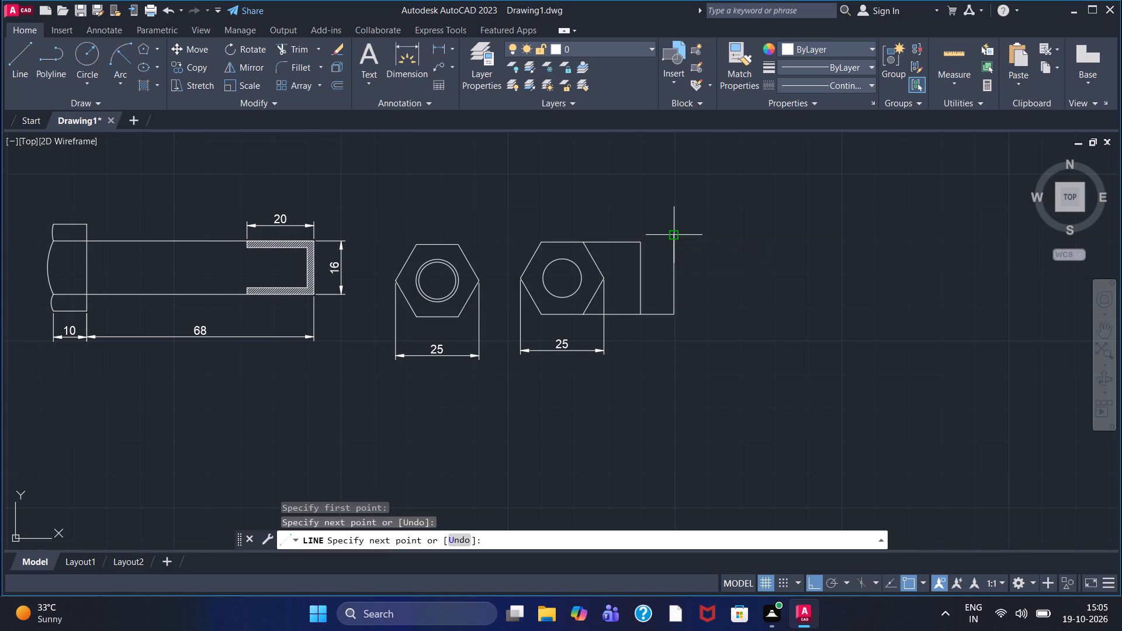
right_click(674, 235)
click(680, 239)
Draw a horizontal line about 17 long from the inner vertical line's upper end outward past the outer vertical line.
click(18, 65)
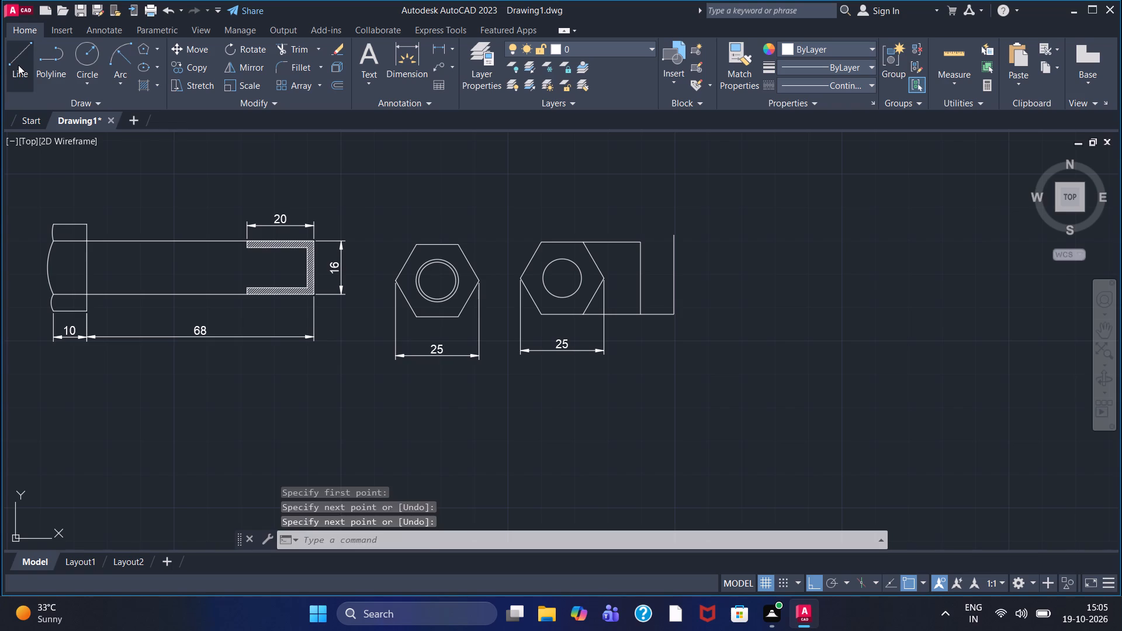
click(642, 247)
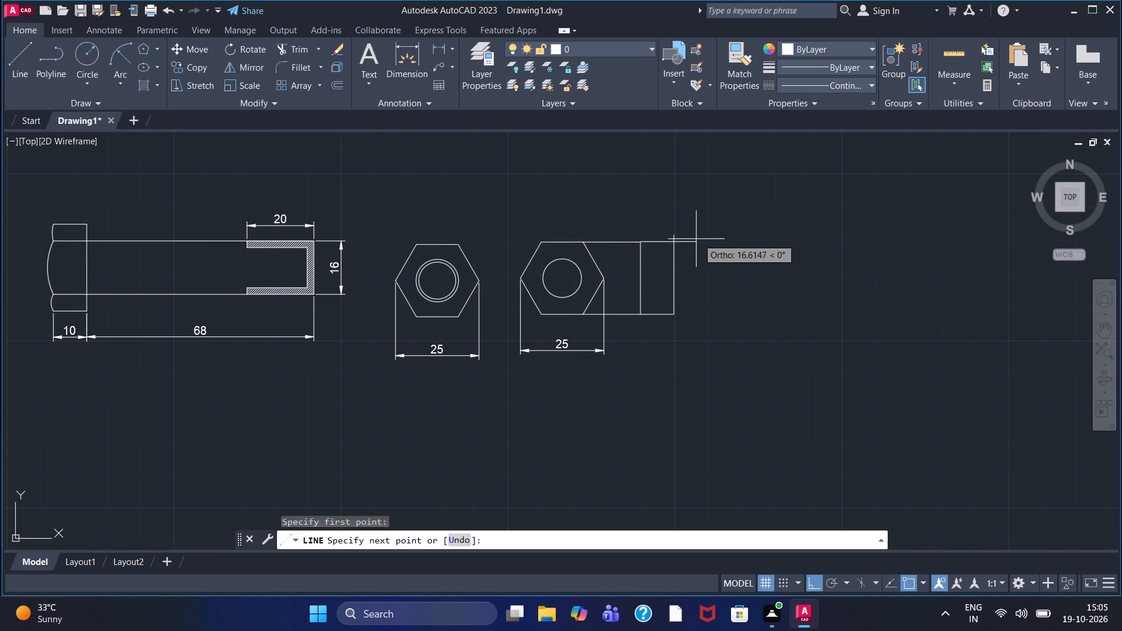
click(698, 238)
right_click(698, 238)
click(705, 250)
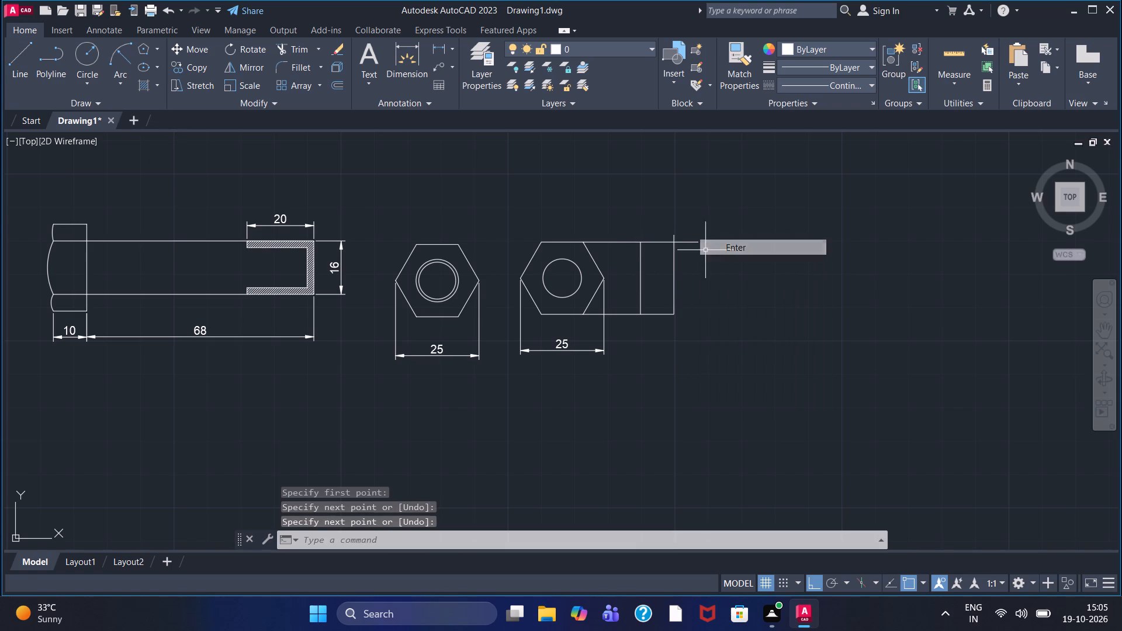
Trim the overhanging ends at the upper outer corner and the connecting lines between the hexagon and the side-view rectangle.
click(309, 53)
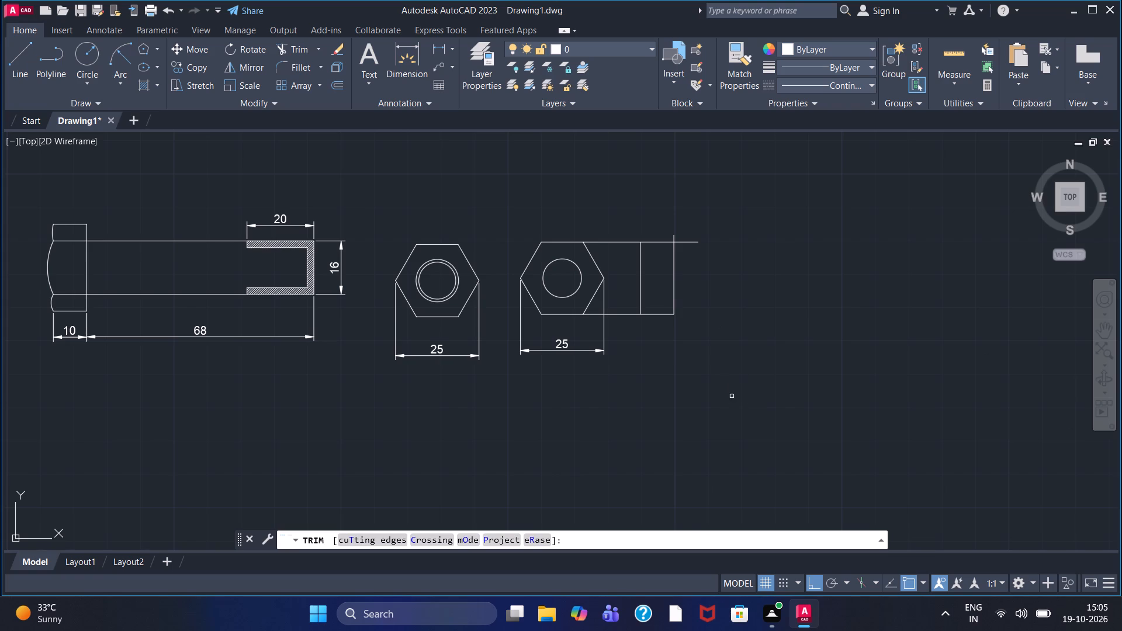
scroll(660, 305, up, 3)
middle_drag(663, 222, 668, 397)
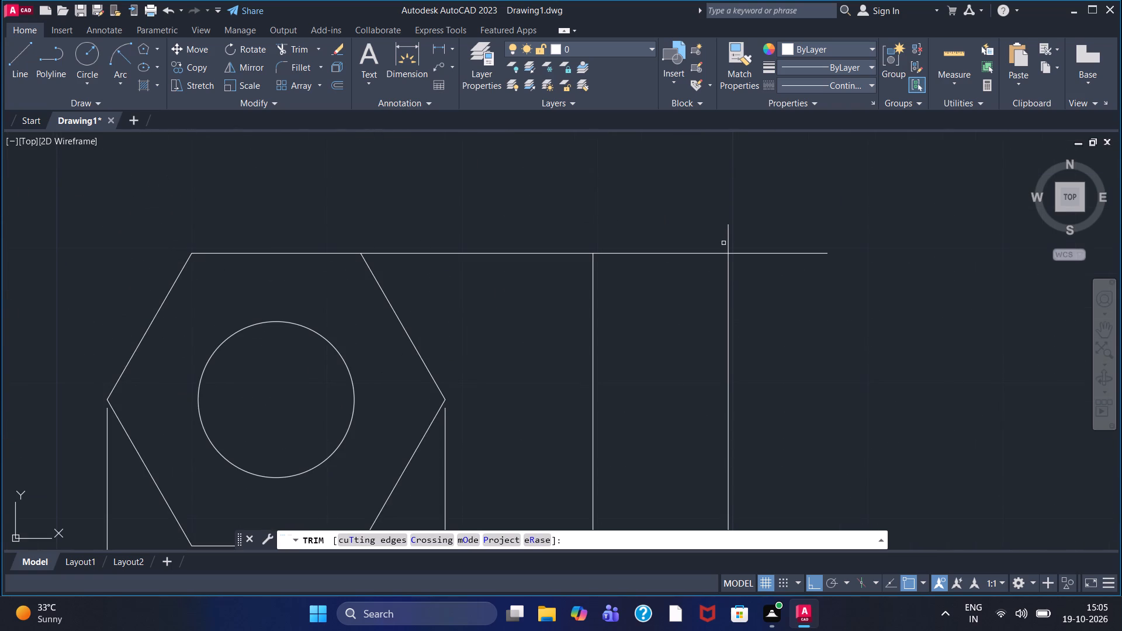
drag(723, 241, 763, 273)
drag(563, 242, 562, 283)
scroll(555, 313, up, 2)
scroll(555, 313, down, 3)
middle_drag(542, 339, 549, 303)
drag(545, 416, 546, 463)
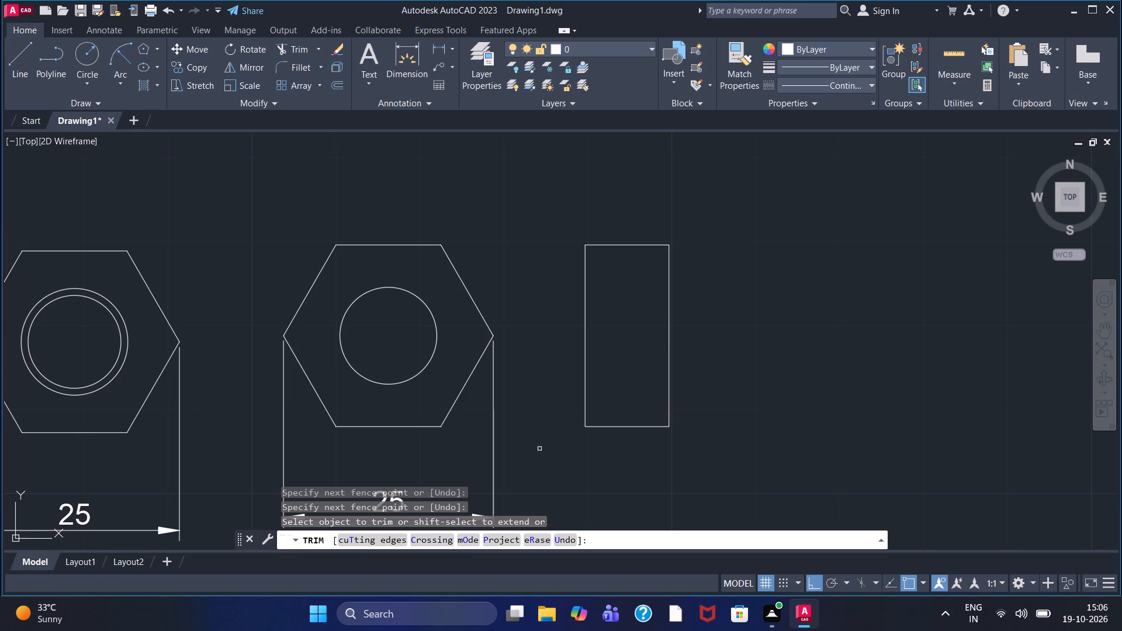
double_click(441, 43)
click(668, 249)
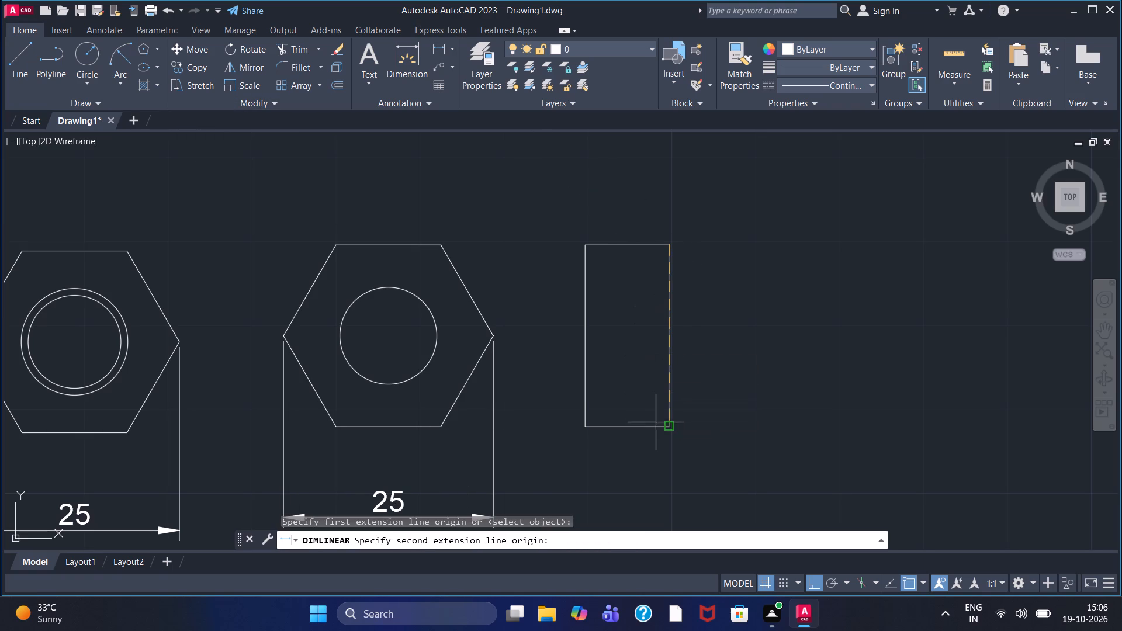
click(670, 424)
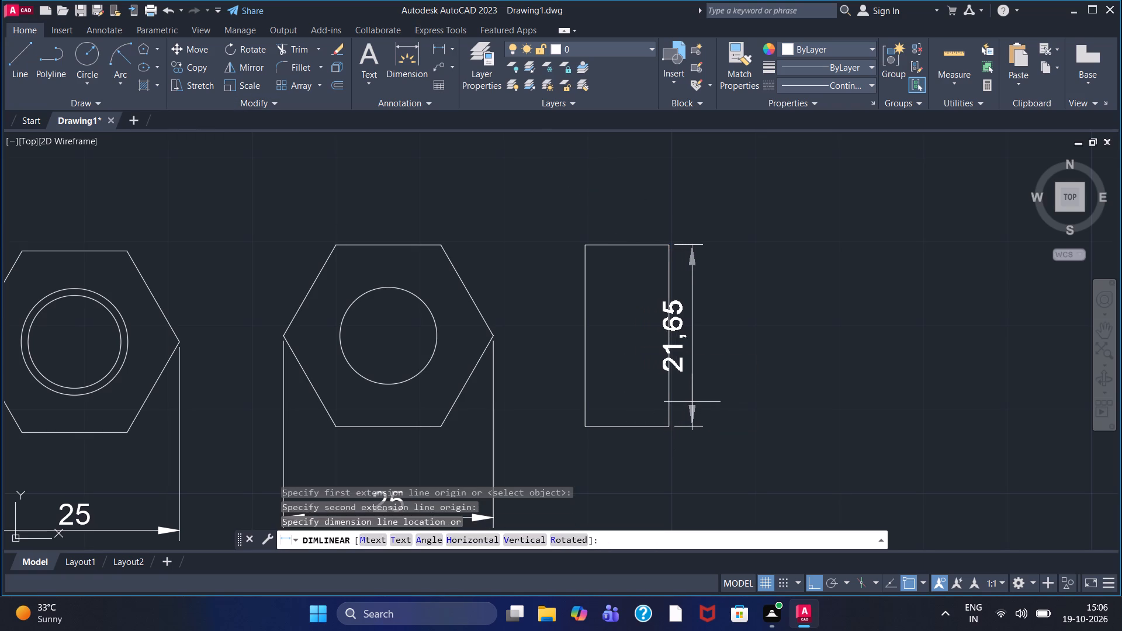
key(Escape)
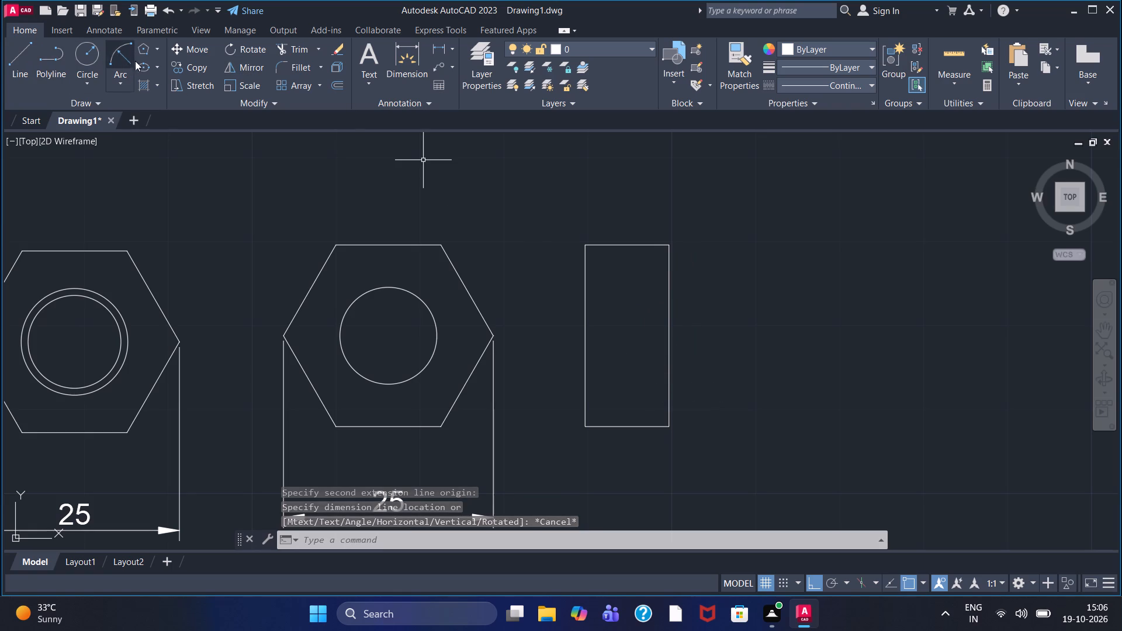
Offset the top and bottom edges of the side-view rectangle inward by 3.
click(342, 83)
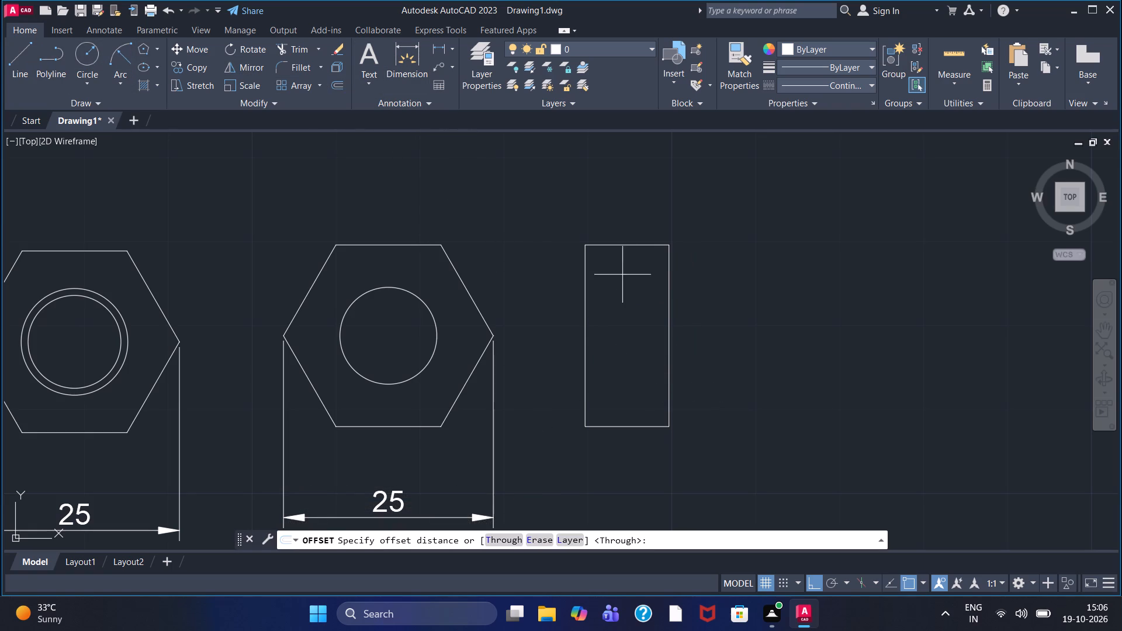
click(497, 543)
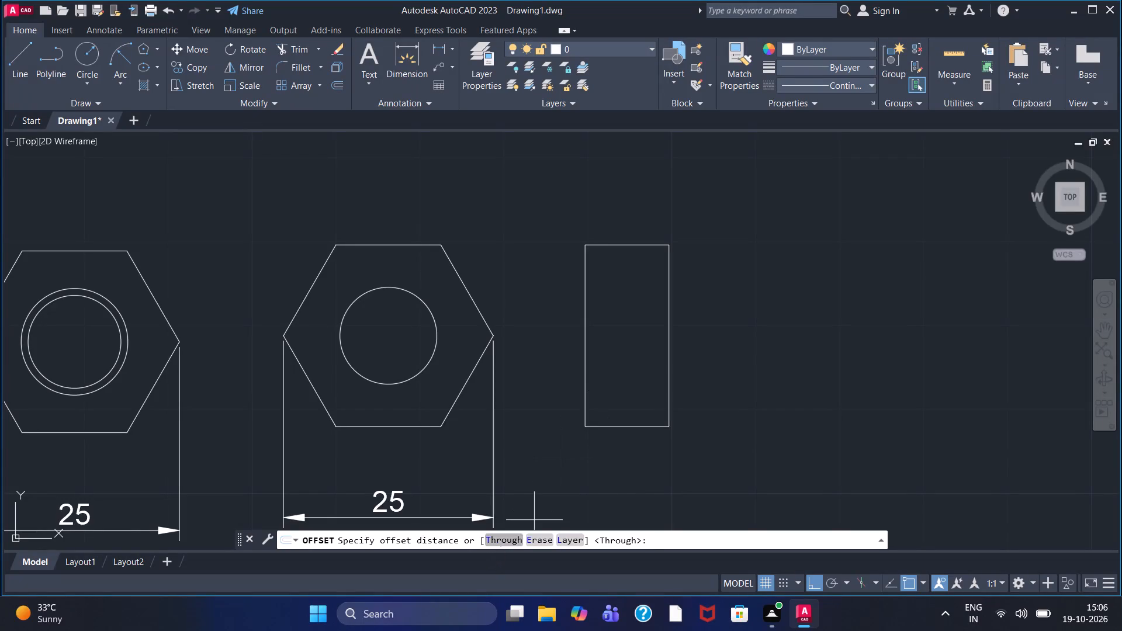
click(626, 245)
key(3)
key(Return)
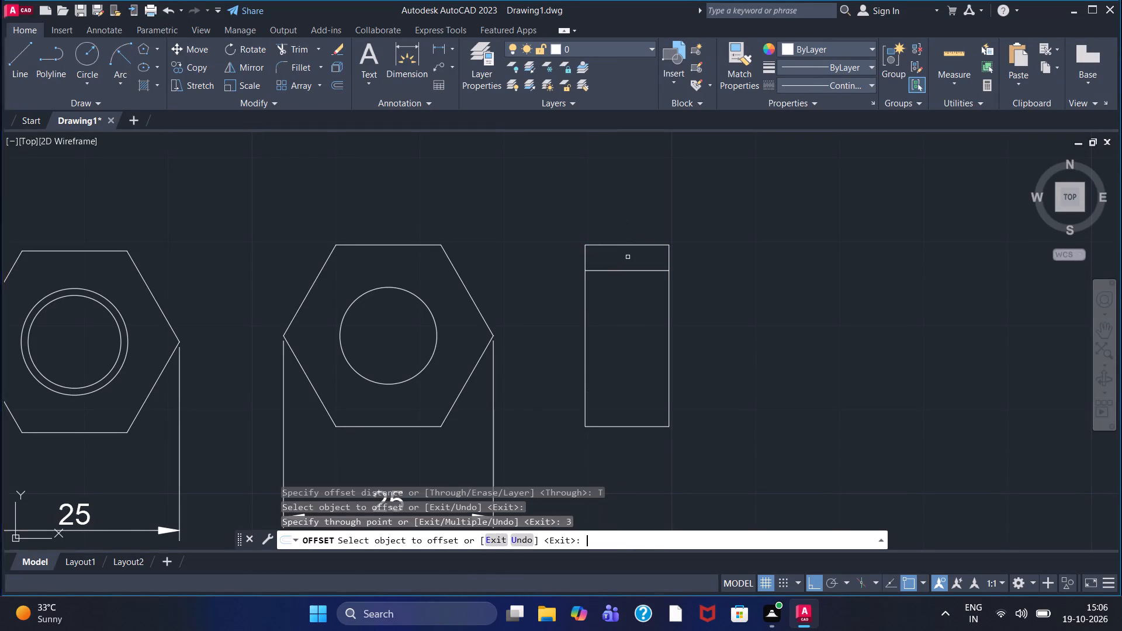
double_click(631, 428)
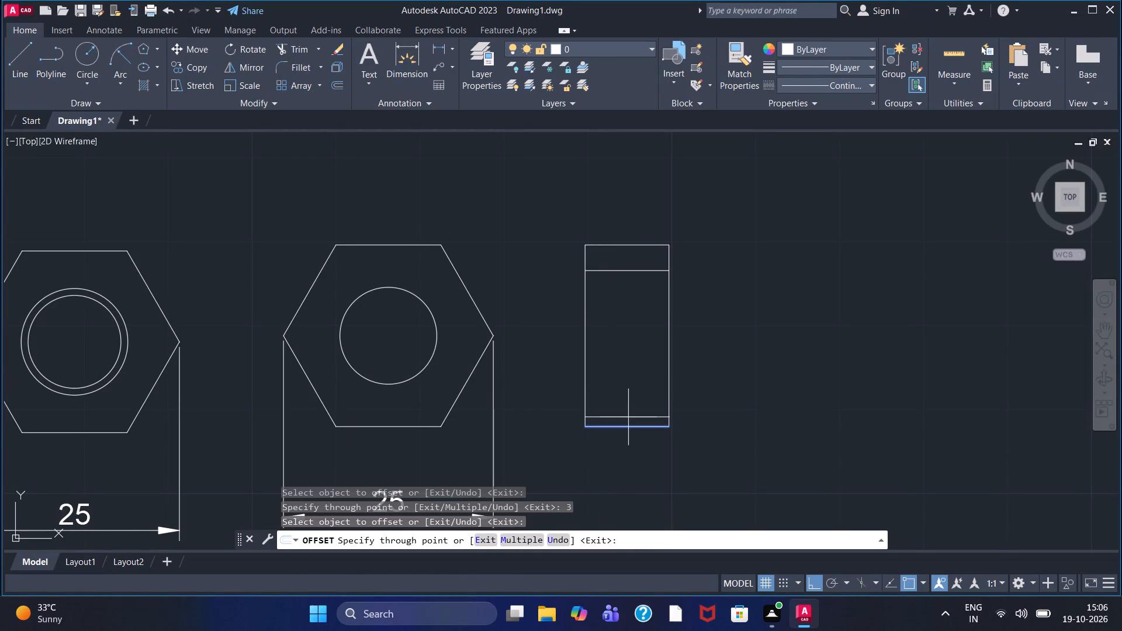
key(3)
key(Return)
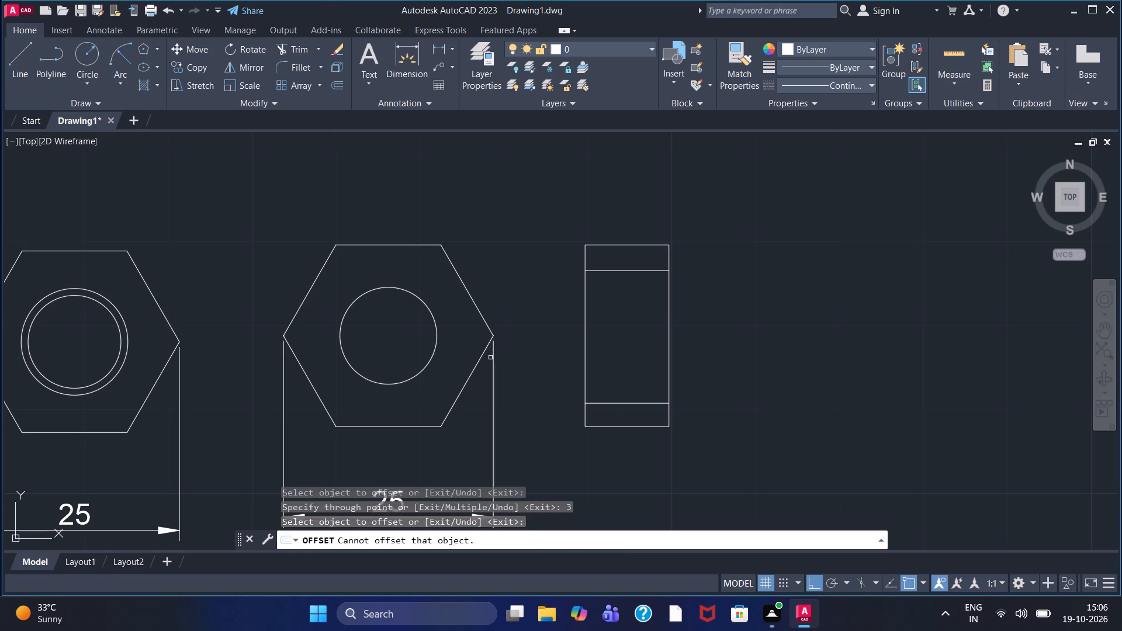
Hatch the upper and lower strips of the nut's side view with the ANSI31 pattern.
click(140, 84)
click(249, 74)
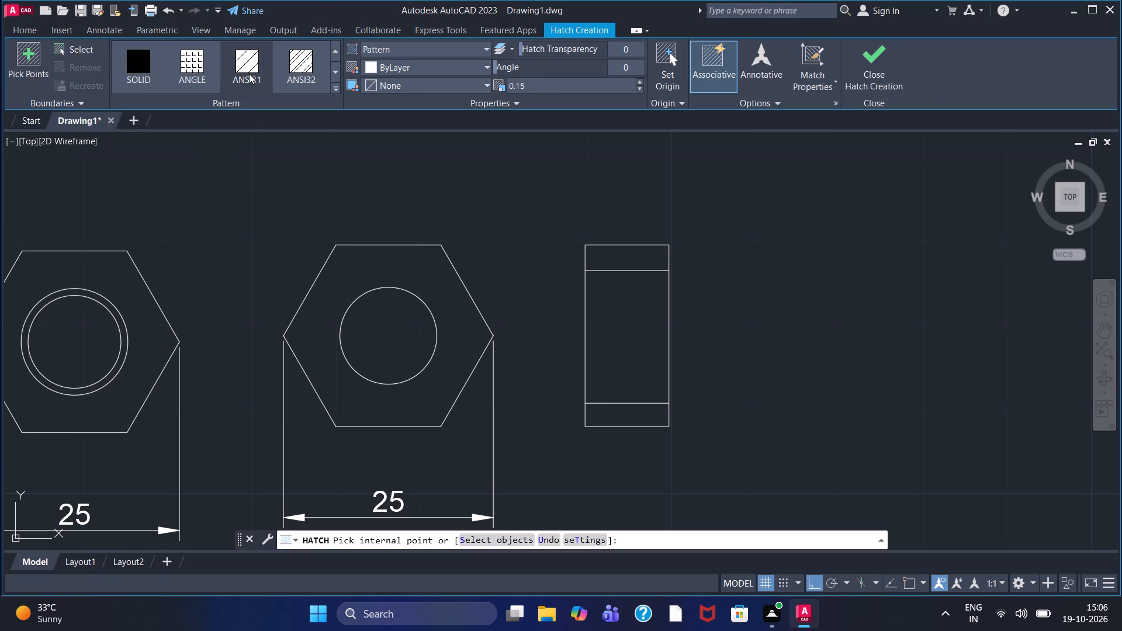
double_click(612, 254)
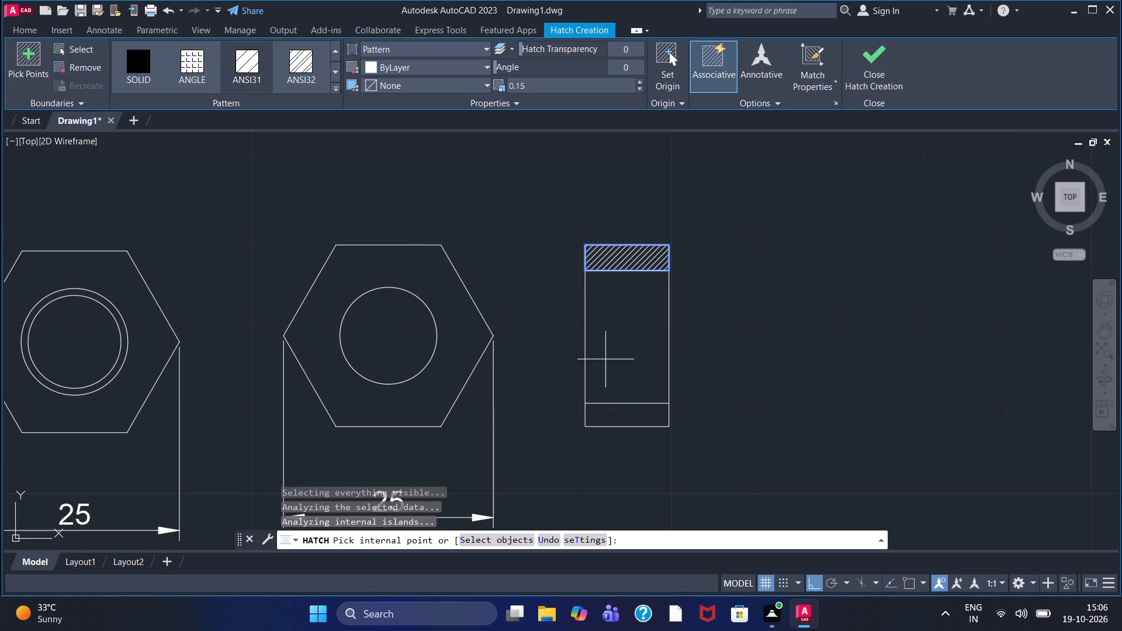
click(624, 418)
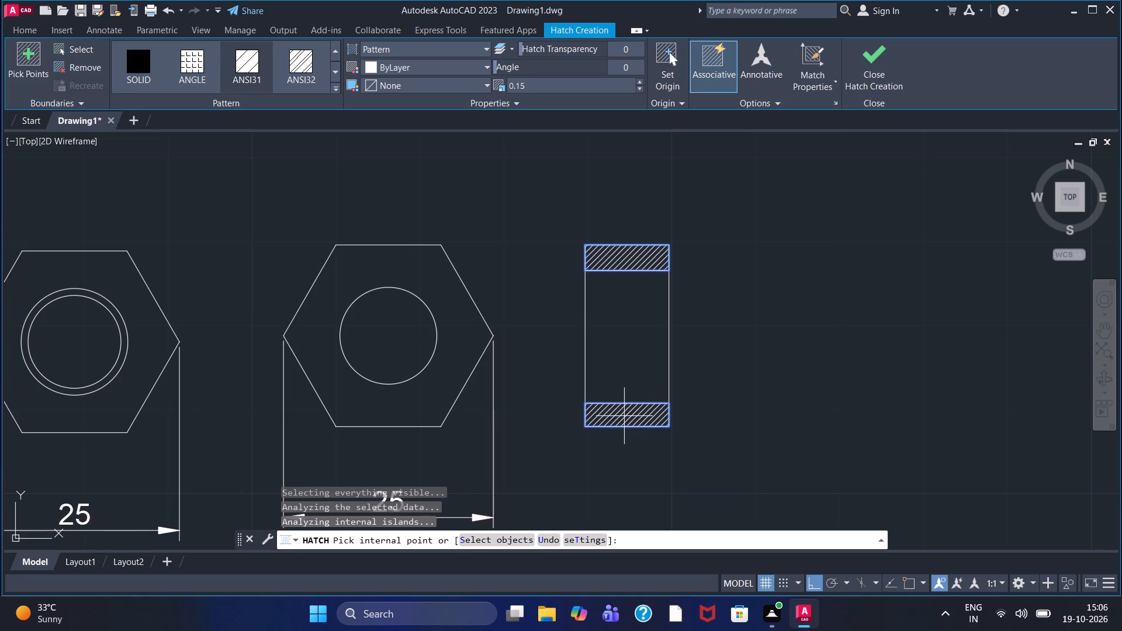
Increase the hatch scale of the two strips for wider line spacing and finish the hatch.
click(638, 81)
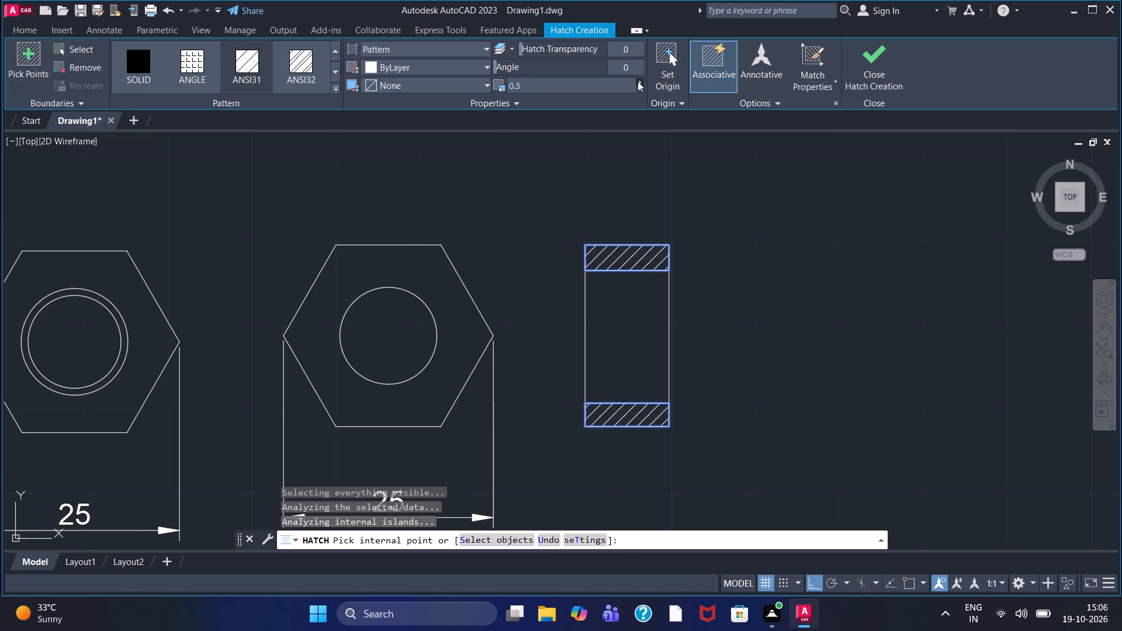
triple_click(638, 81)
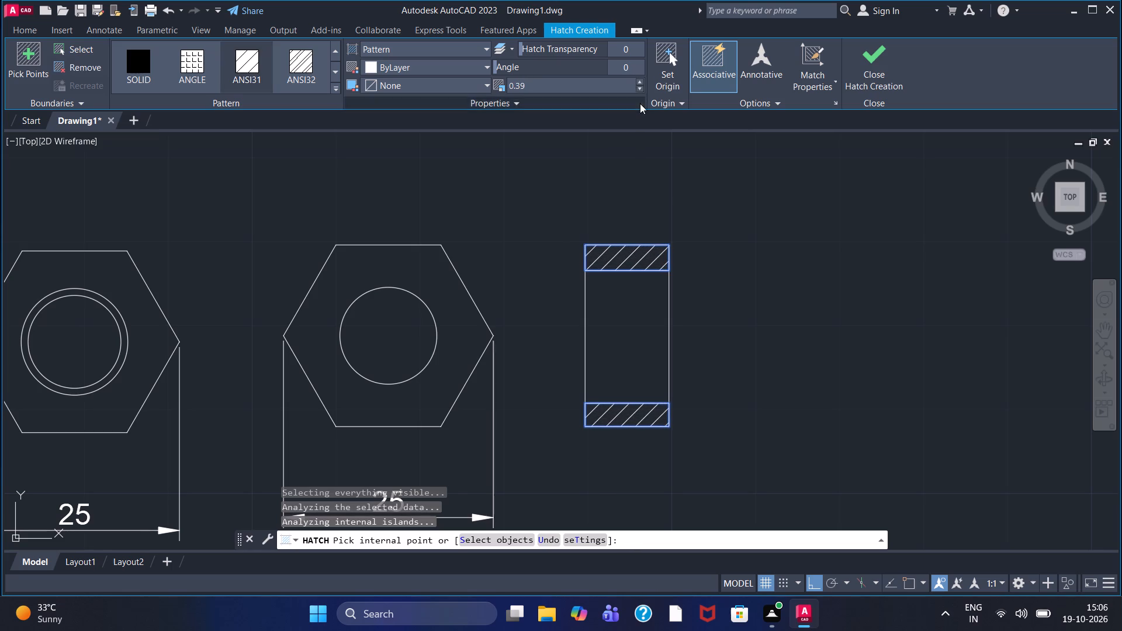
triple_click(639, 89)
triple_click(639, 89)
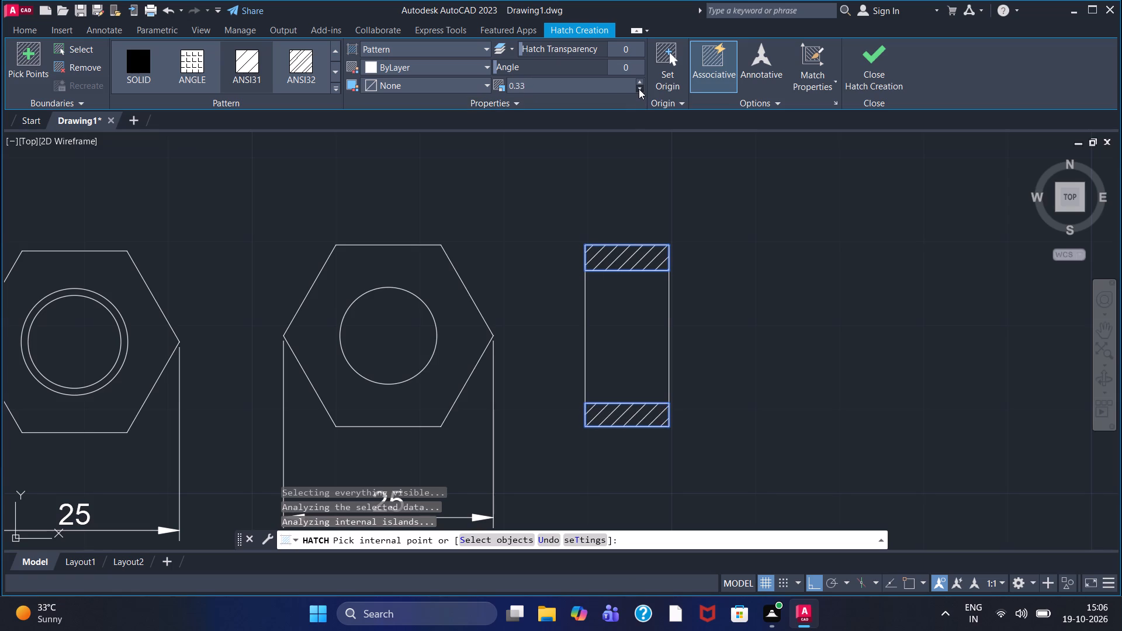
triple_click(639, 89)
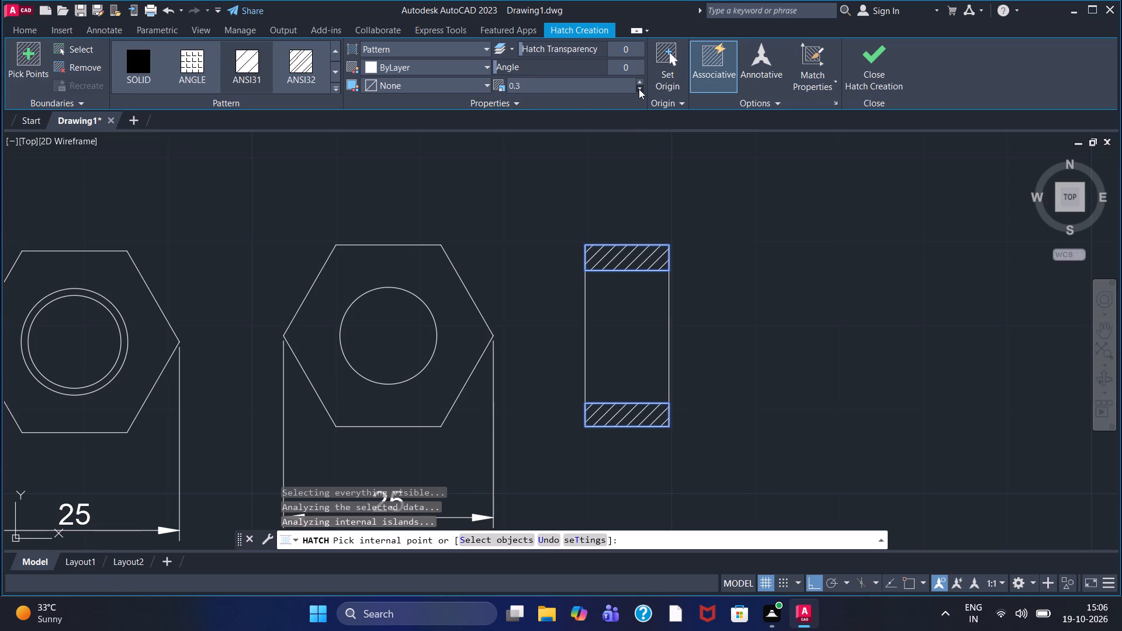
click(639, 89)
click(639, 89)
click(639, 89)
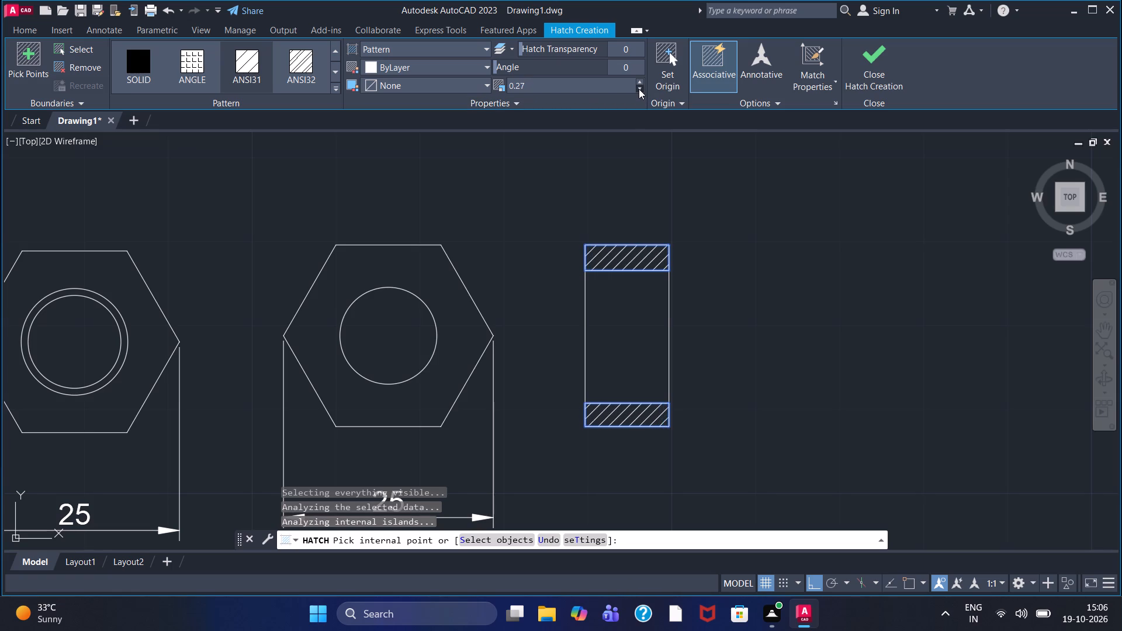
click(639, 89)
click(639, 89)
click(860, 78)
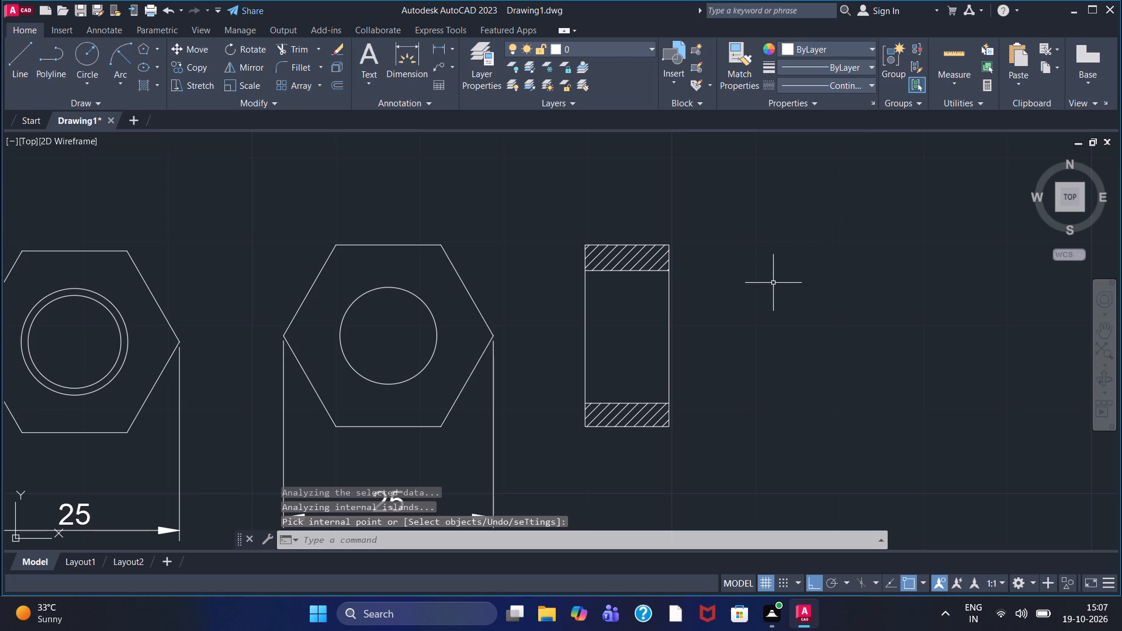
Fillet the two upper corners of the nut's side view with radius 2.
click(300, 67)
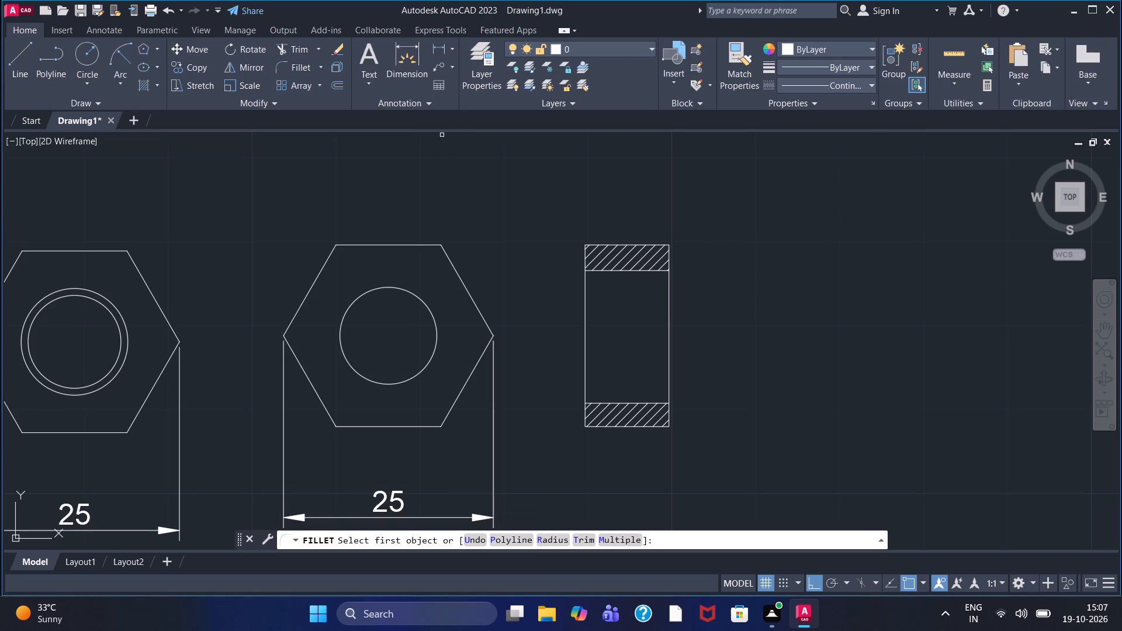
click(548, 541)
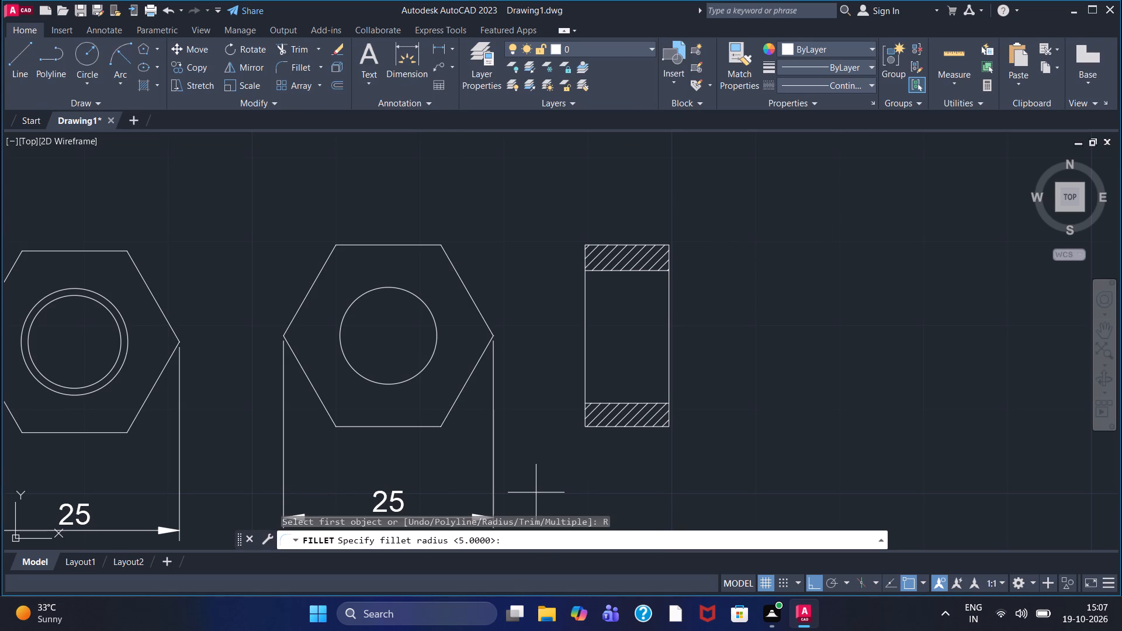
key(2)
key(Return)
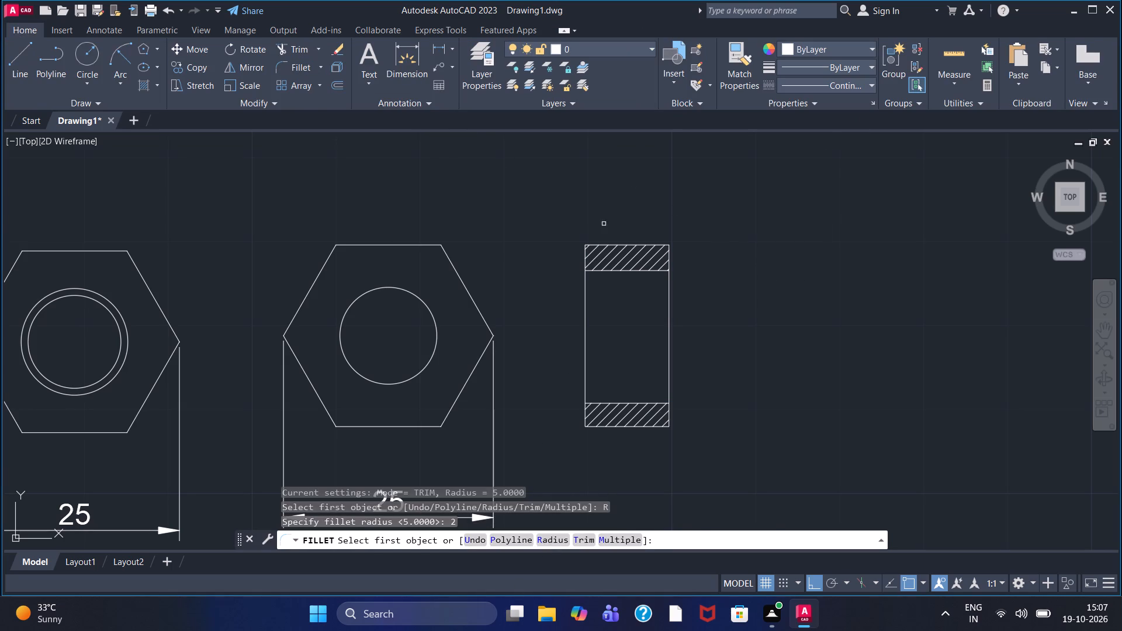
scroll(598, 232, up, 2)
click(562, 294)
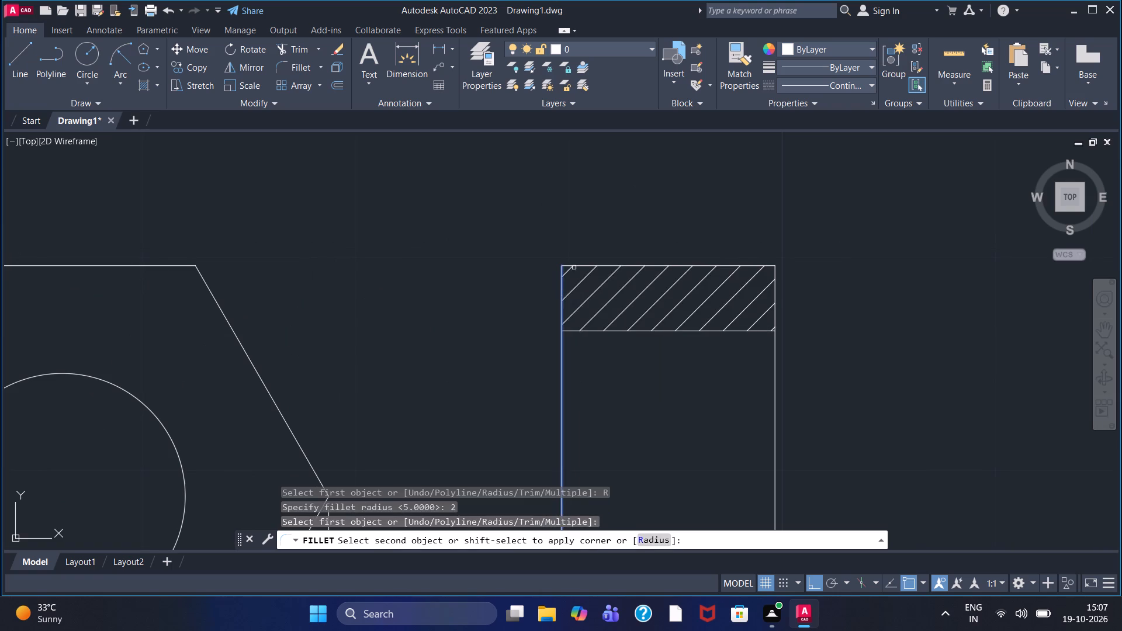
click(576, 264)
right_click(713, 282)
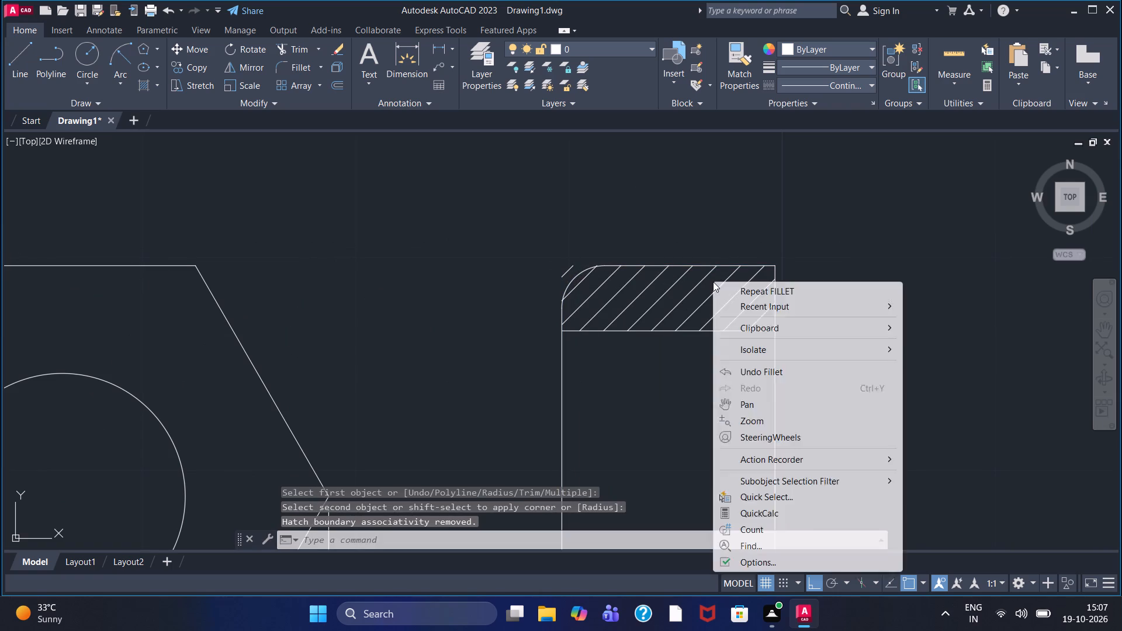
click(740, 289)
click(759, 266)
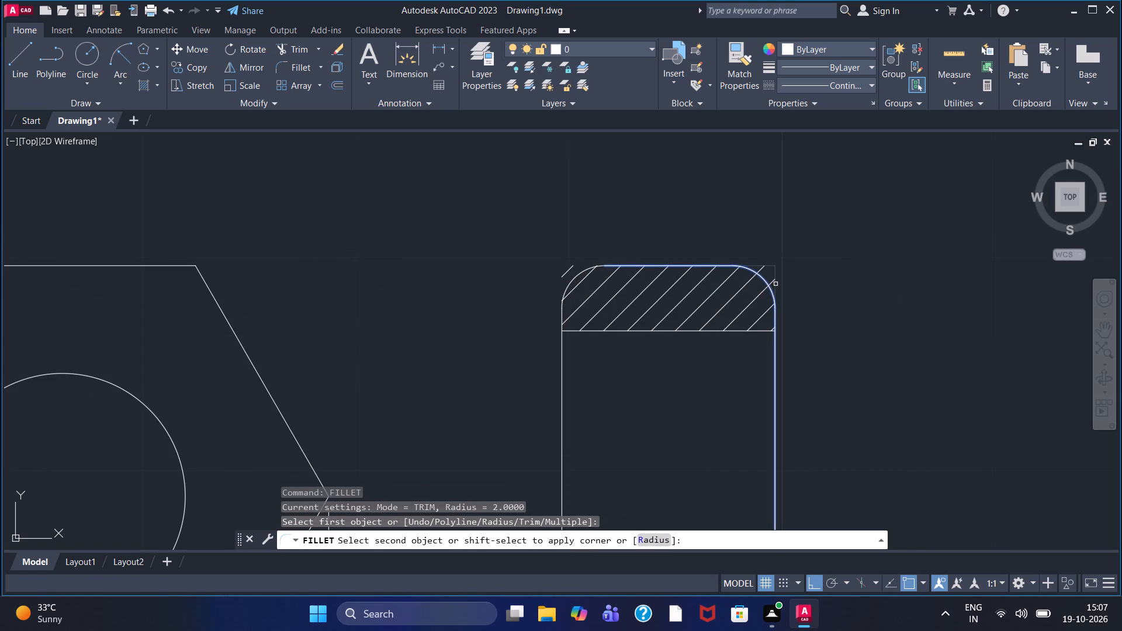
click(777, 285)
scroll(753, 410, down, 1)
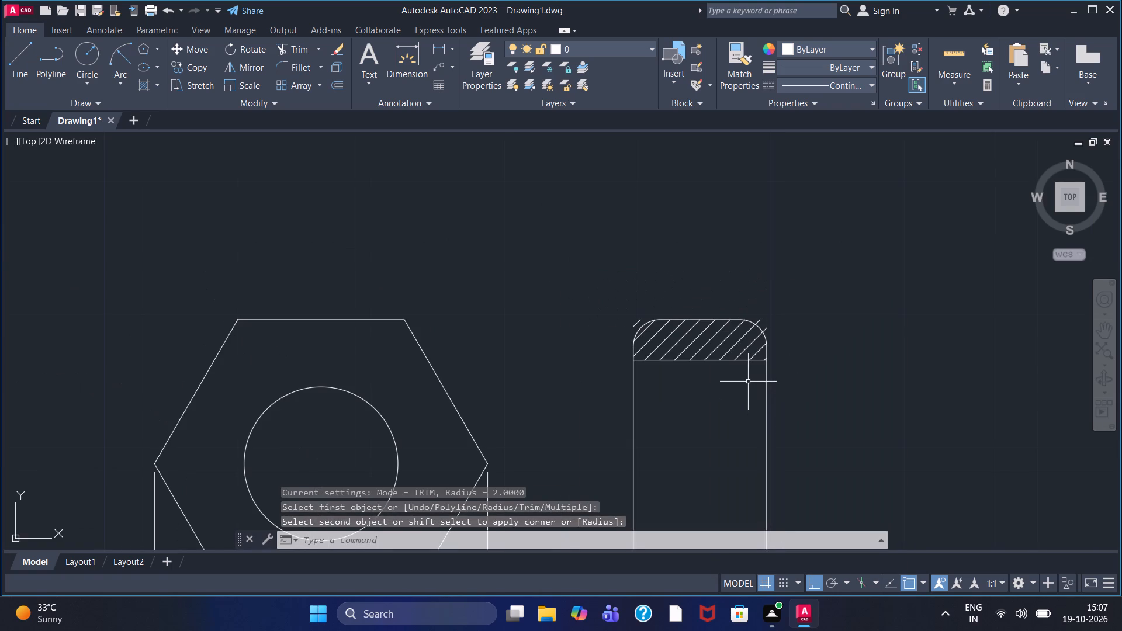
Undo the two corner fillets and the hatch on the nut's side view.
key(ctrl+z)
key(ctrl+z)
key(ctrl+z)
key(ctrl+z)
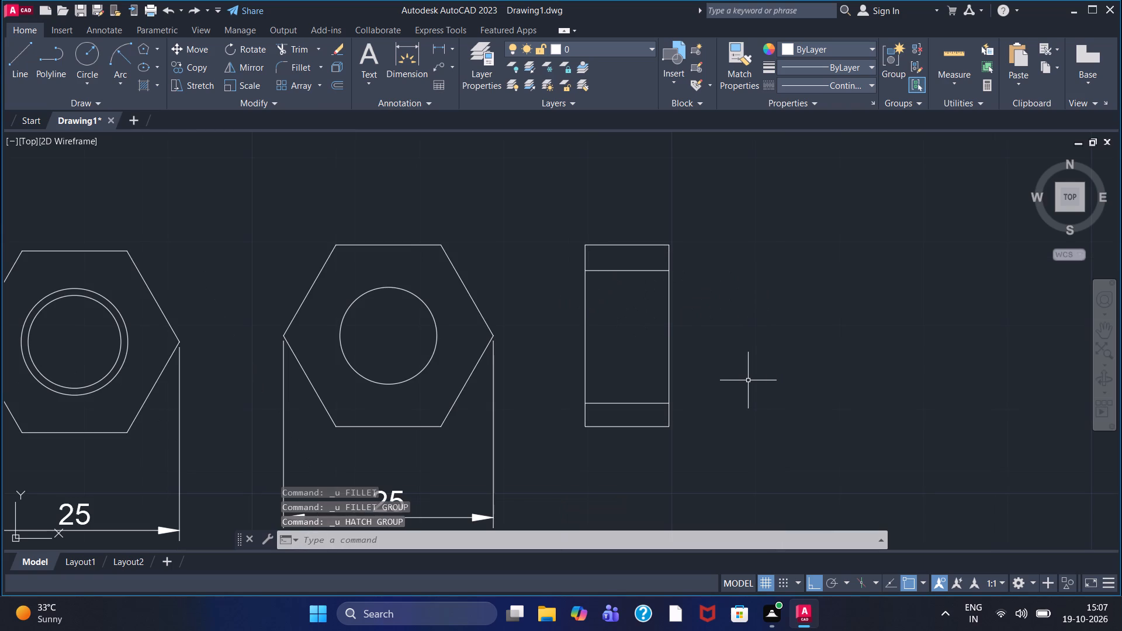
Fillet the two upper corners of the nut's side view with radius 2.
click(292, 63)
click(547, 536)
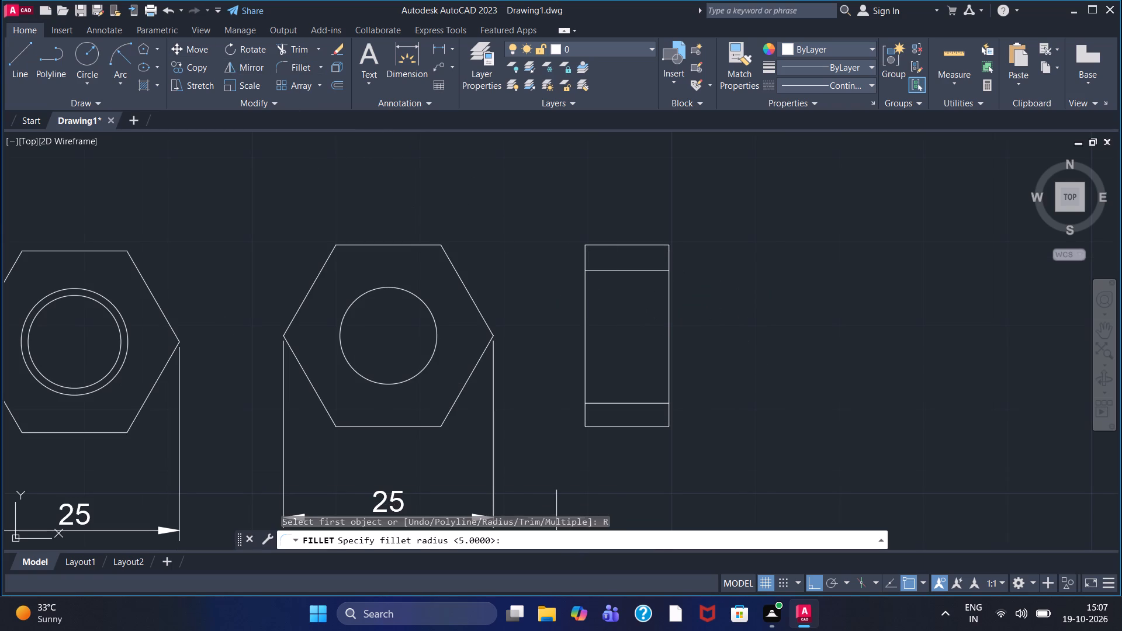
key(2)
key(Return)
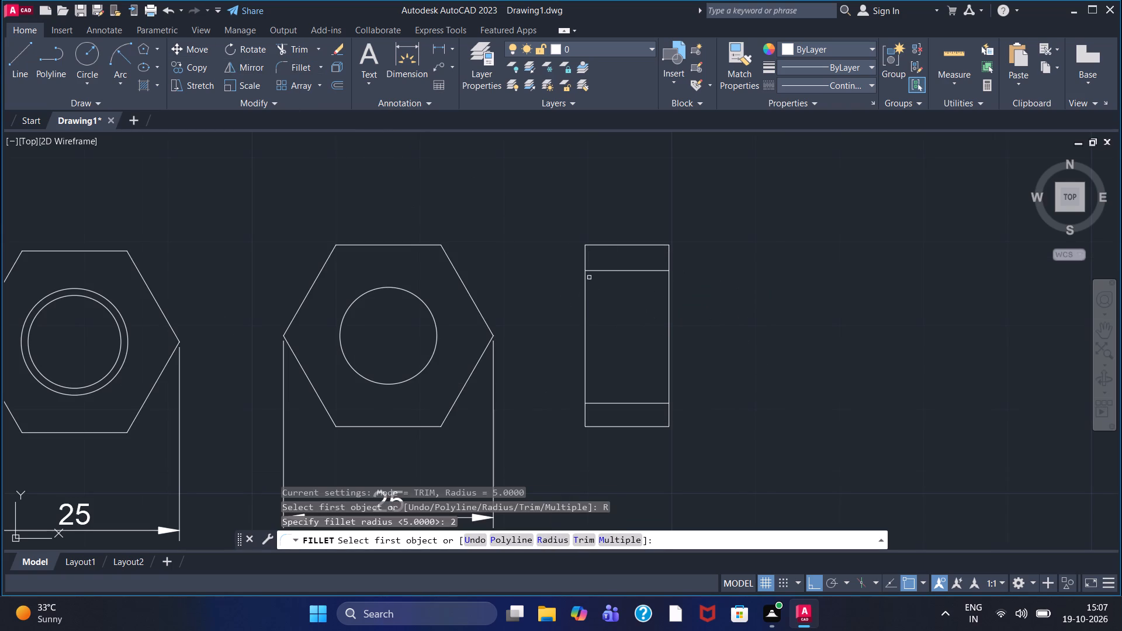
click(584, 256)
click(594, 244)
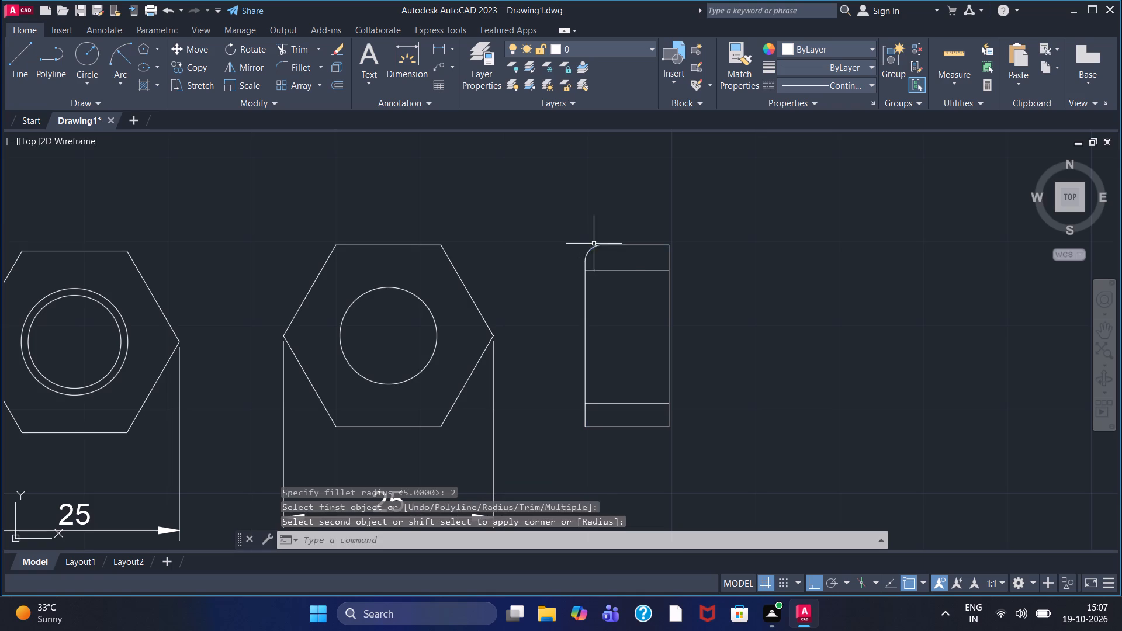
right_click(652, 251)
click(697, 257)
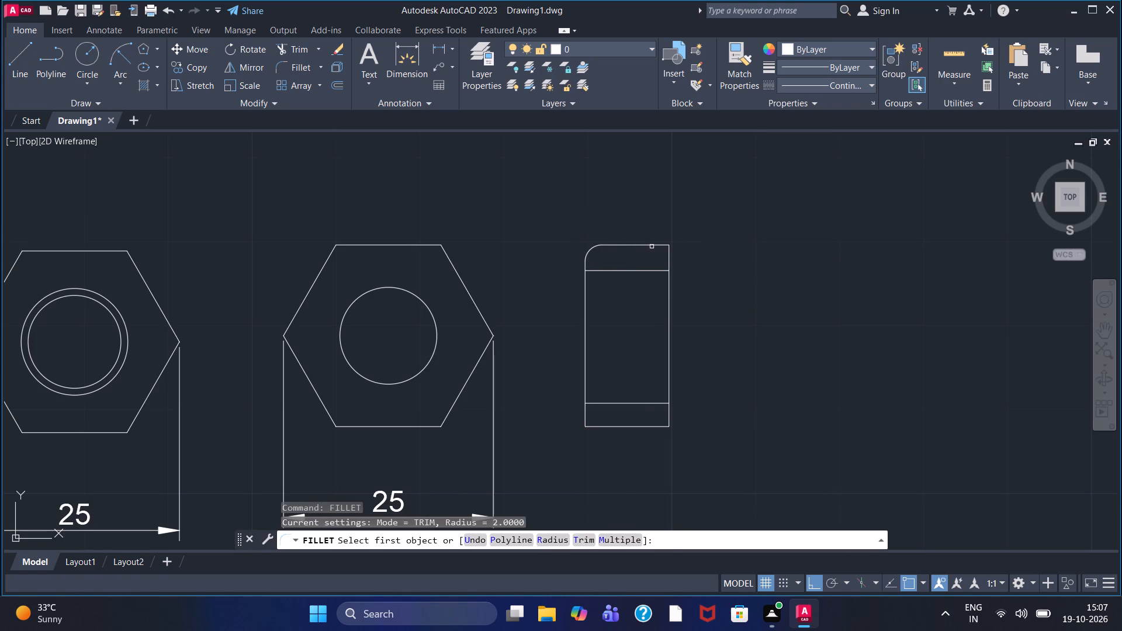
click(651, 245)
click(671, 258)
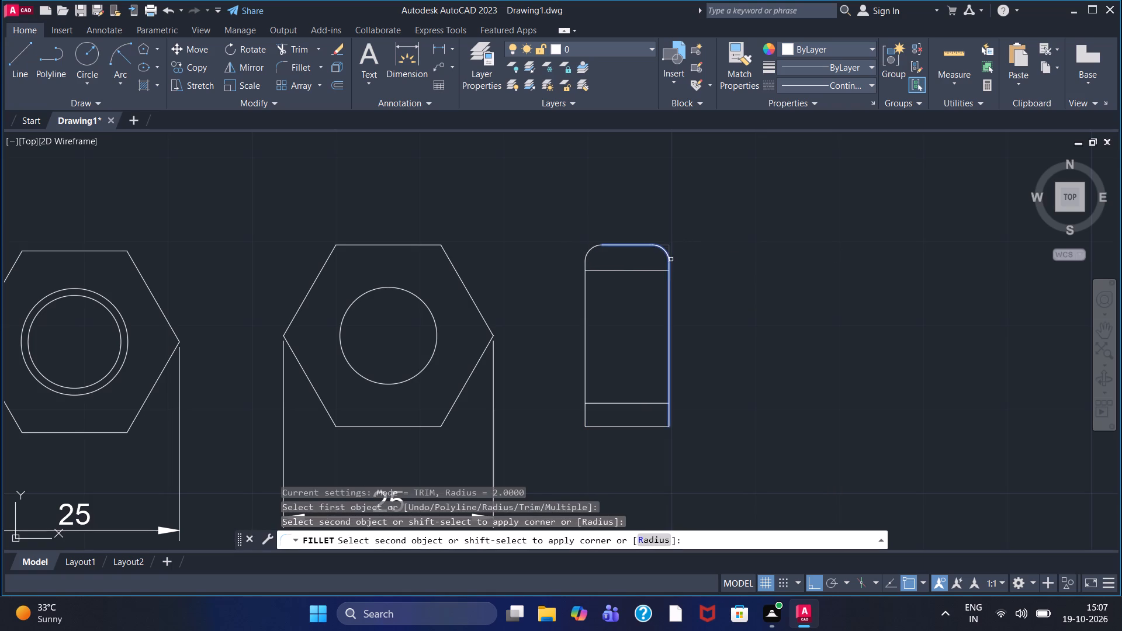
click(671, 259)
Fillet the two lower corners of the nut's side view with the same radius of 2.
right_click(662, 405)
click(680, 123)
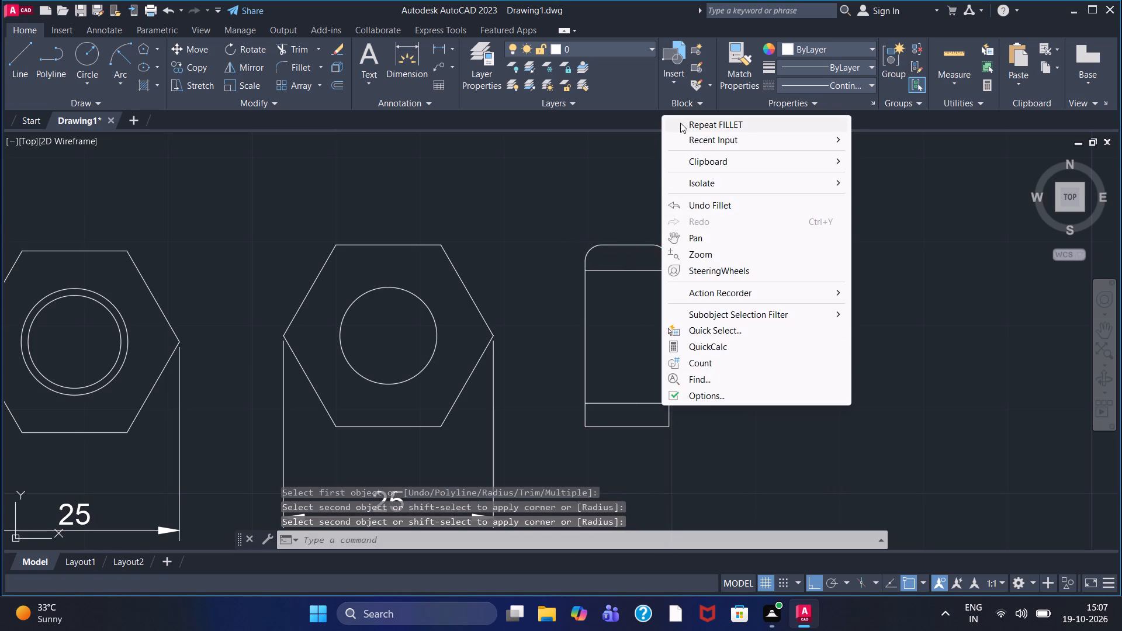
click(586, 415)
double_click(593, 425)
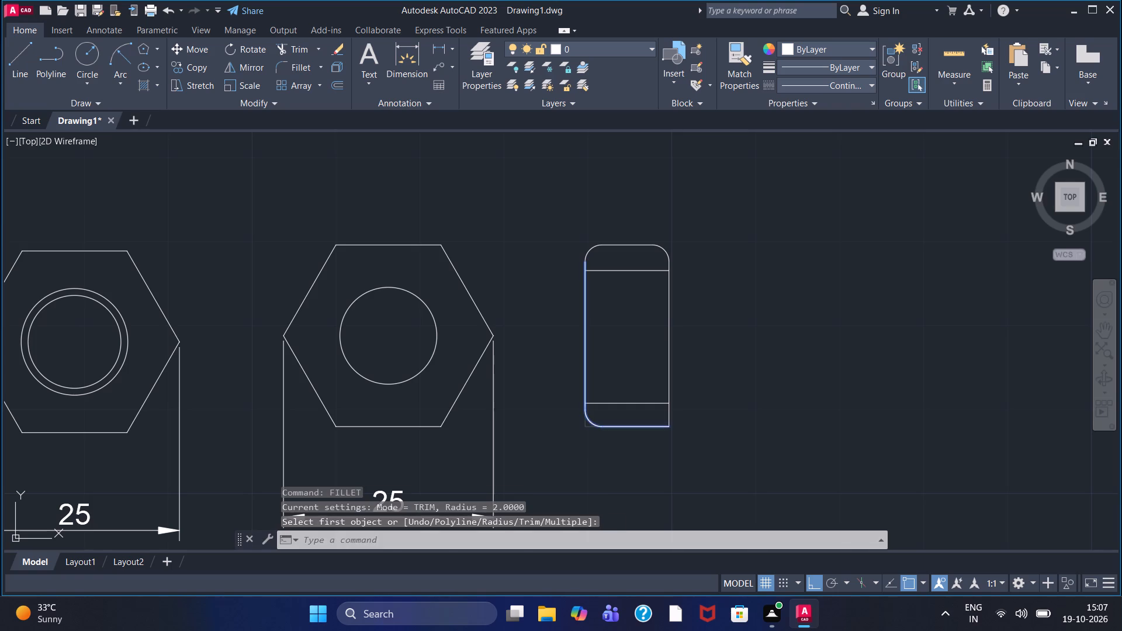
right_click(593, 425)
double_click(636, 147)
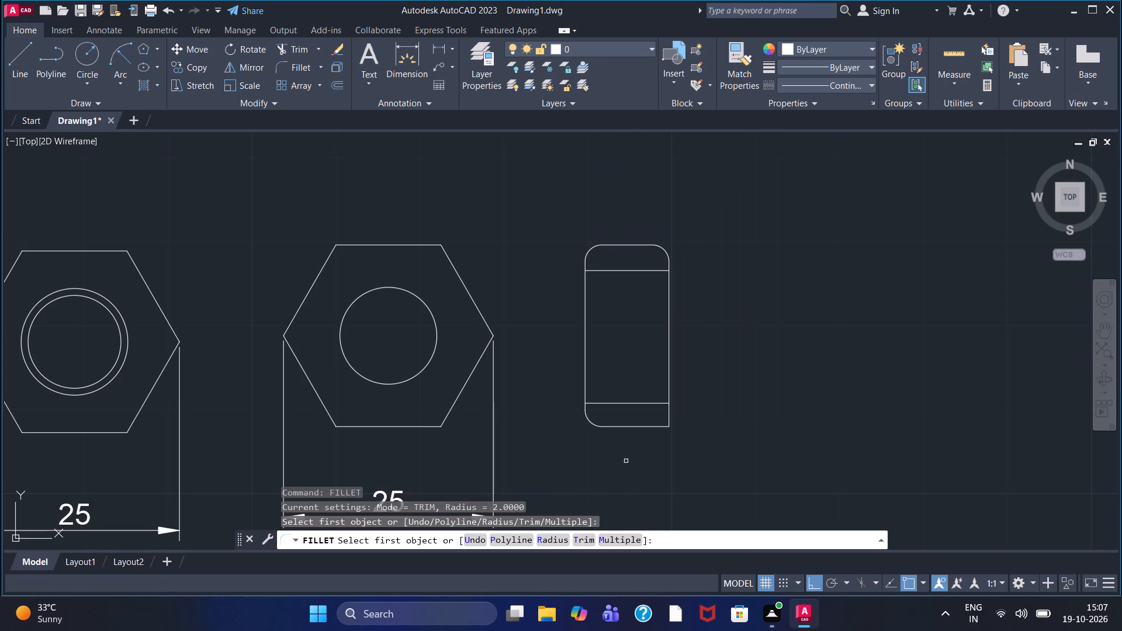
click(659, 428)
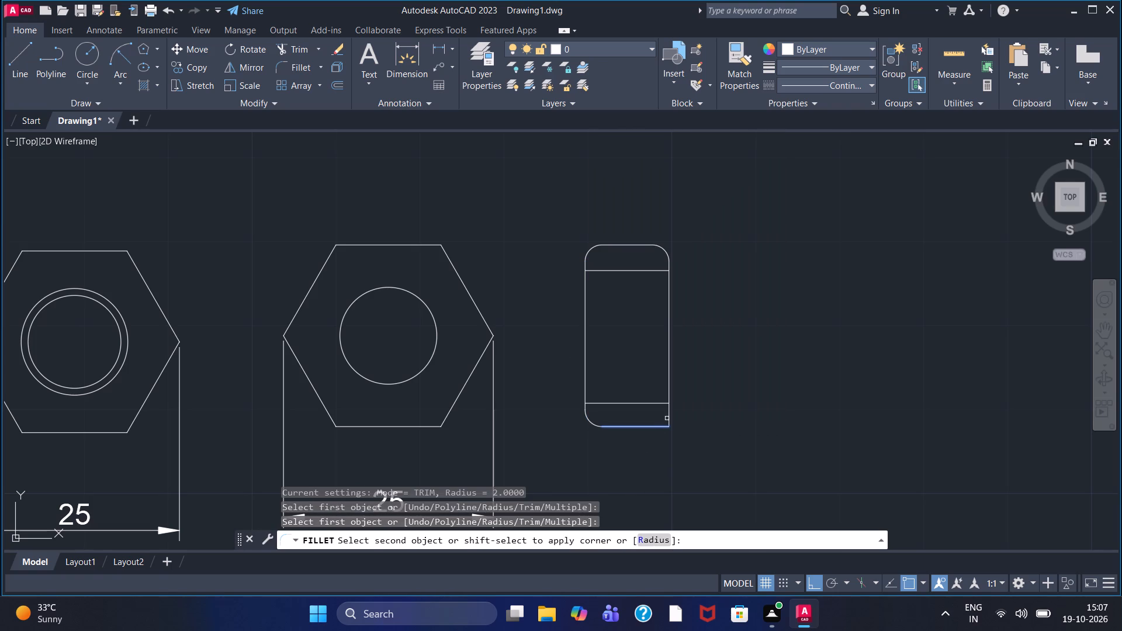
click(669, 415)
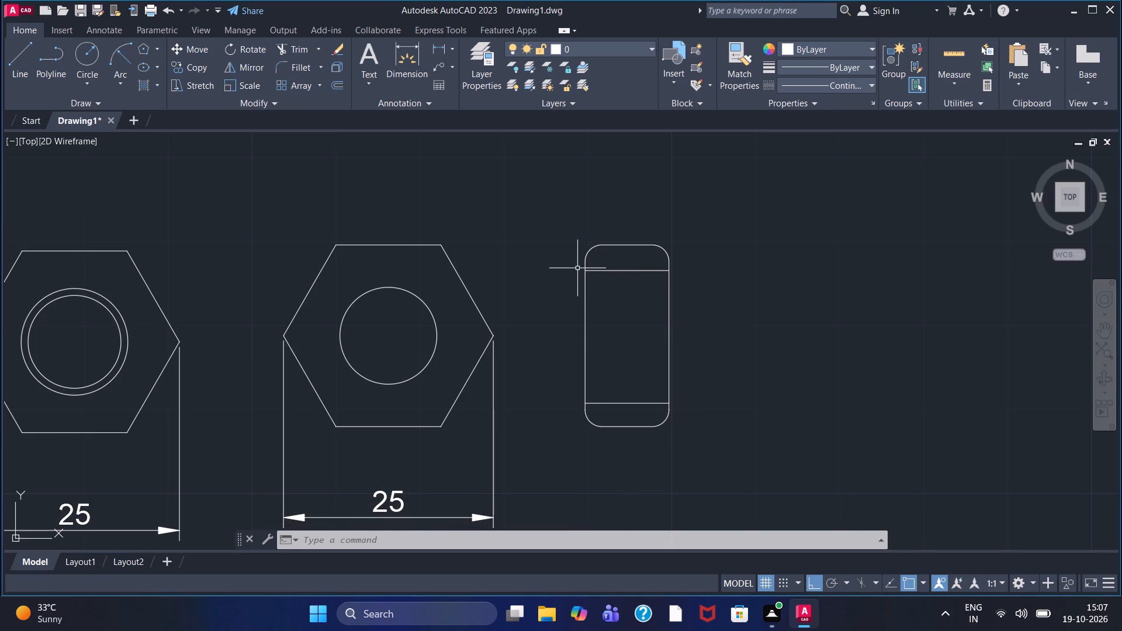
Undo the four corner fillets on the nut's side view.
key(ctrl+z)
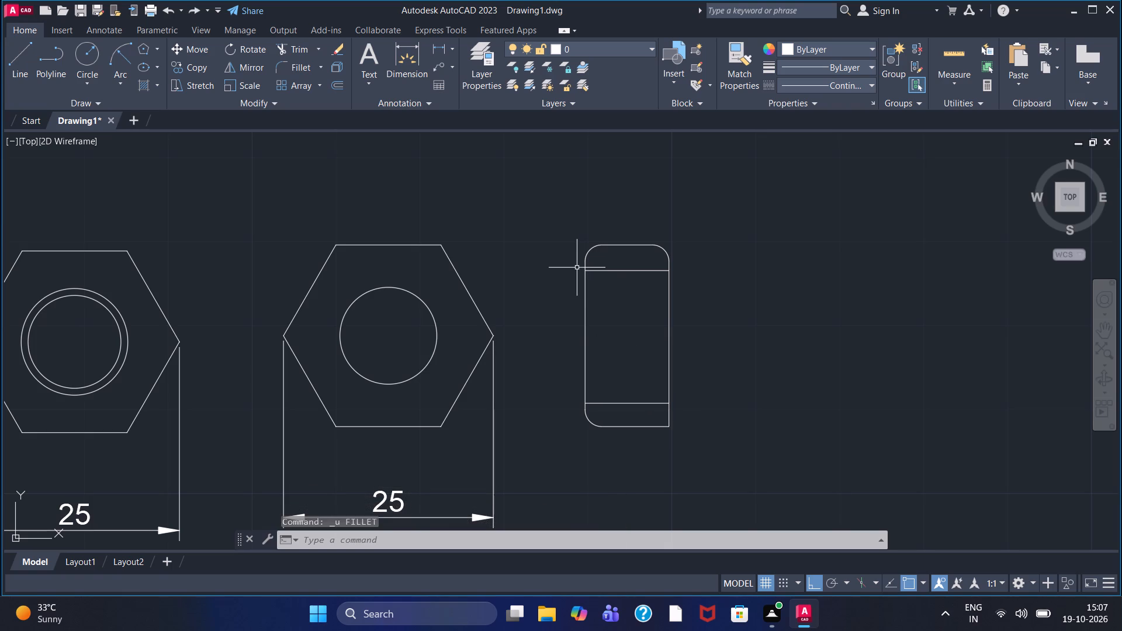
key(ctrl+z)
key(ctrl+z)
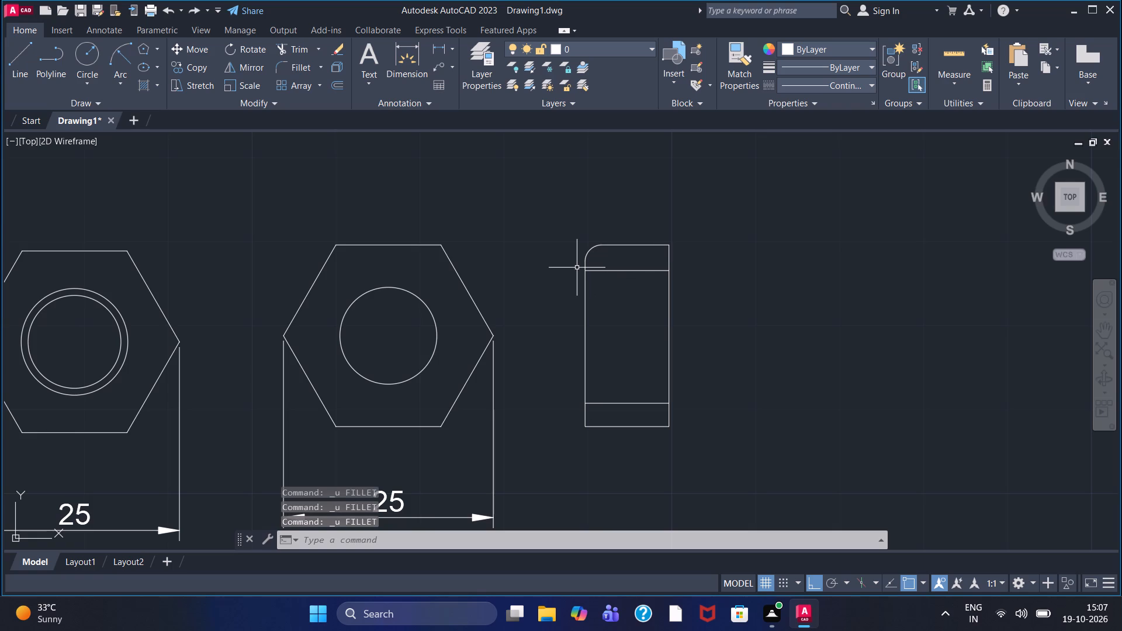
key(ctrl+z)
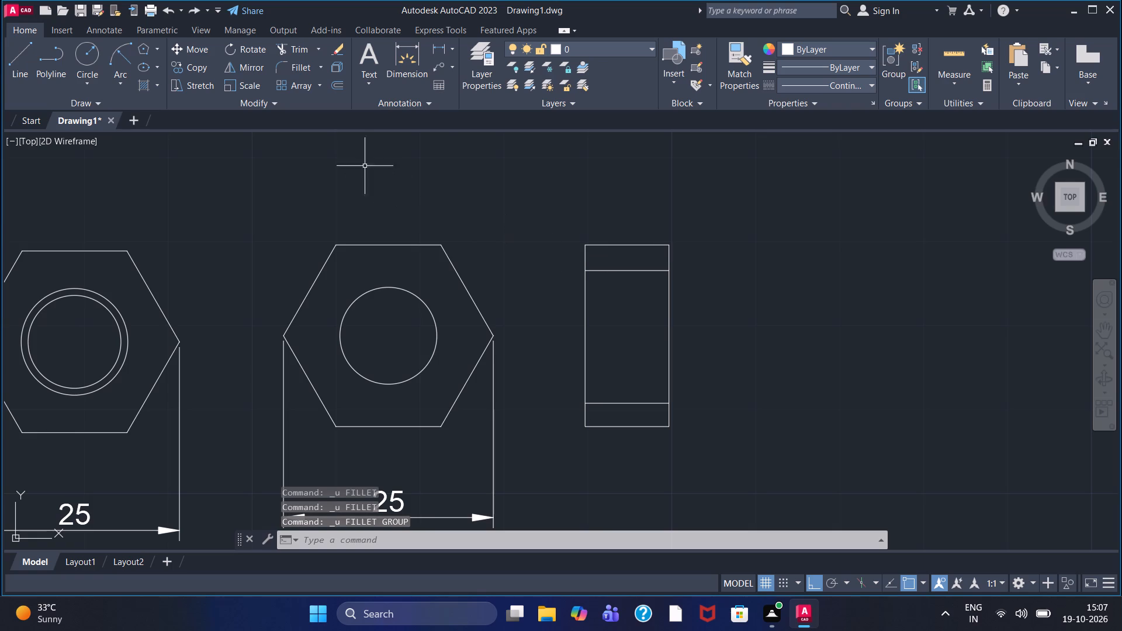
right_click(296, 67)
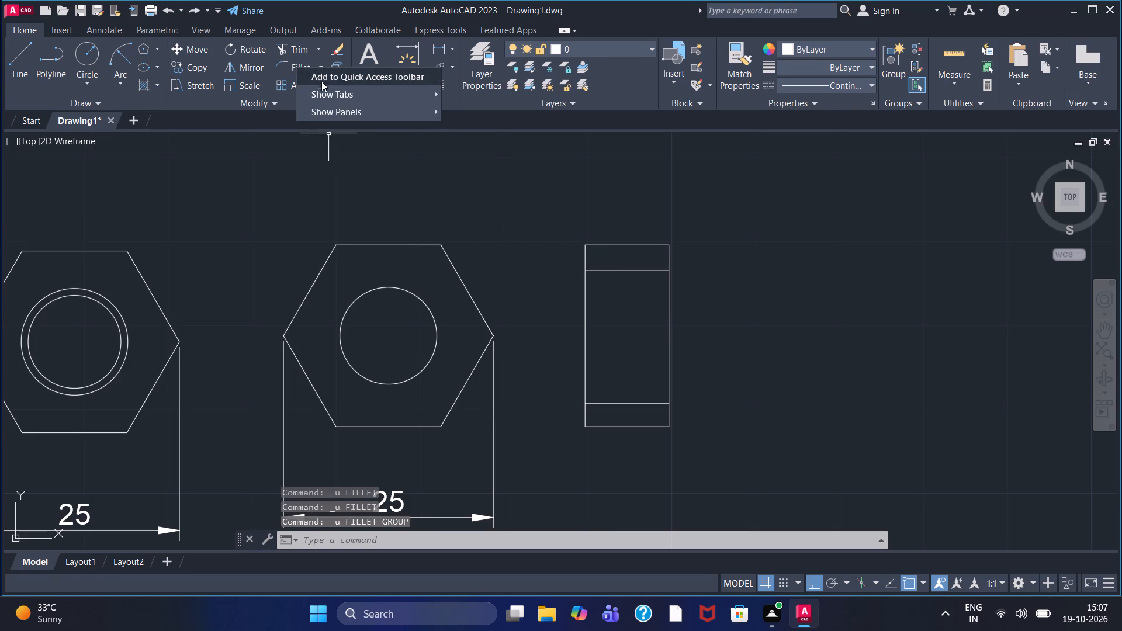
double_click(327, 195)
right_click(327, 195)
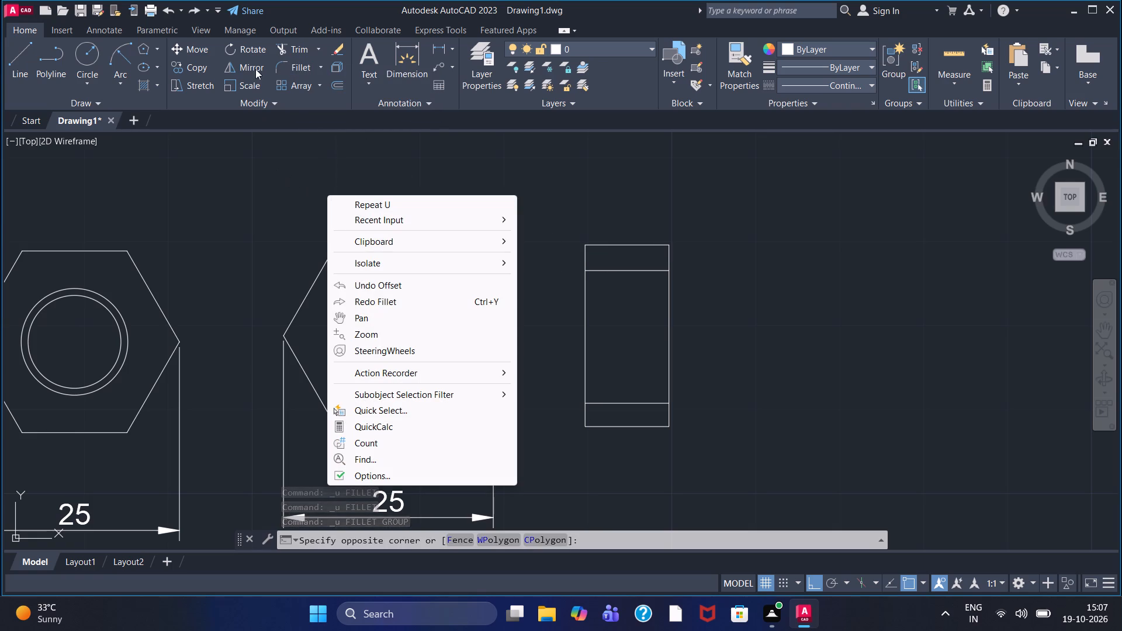
Fillet only the upper right and lower right corners of the nut's side view with radius 2.
click(296, 64)
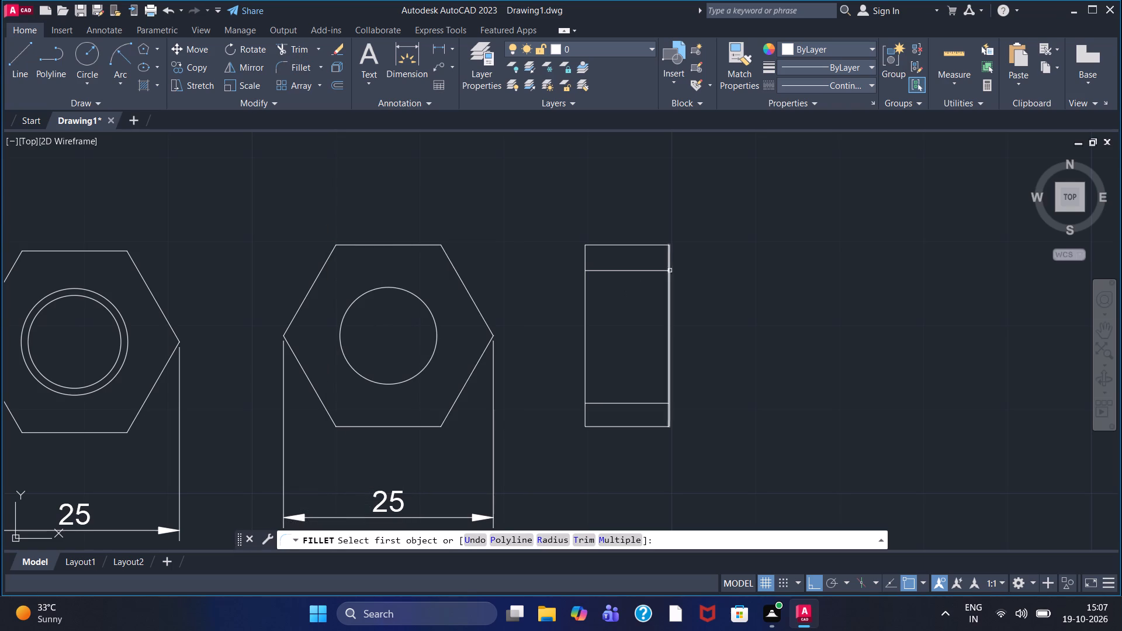
double_click(549, 536)
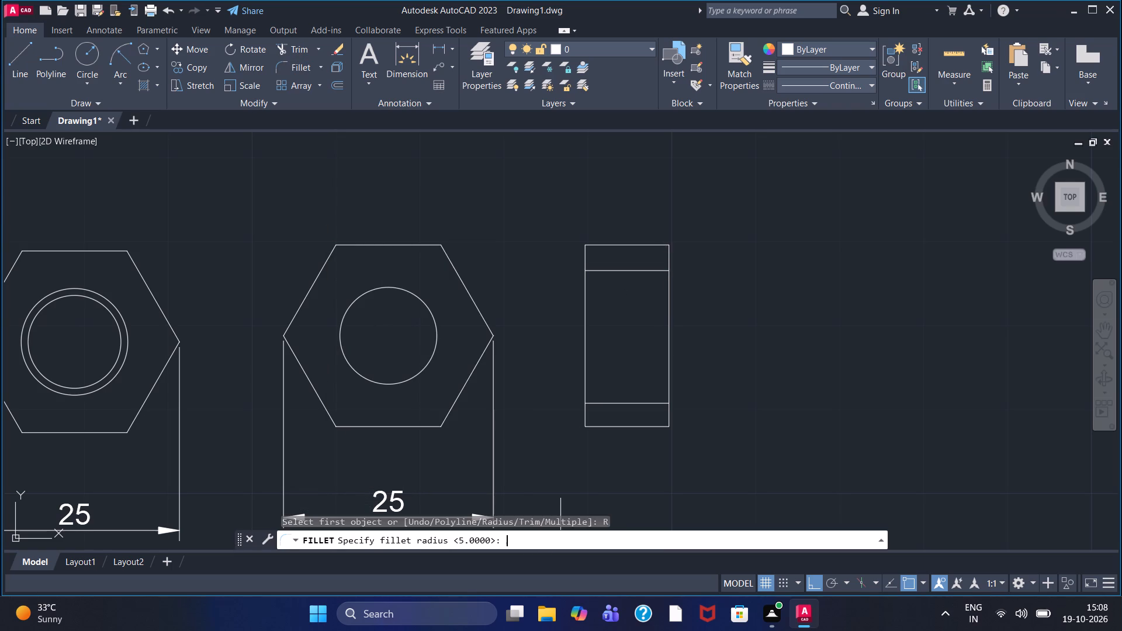
key(2)
key(Return)
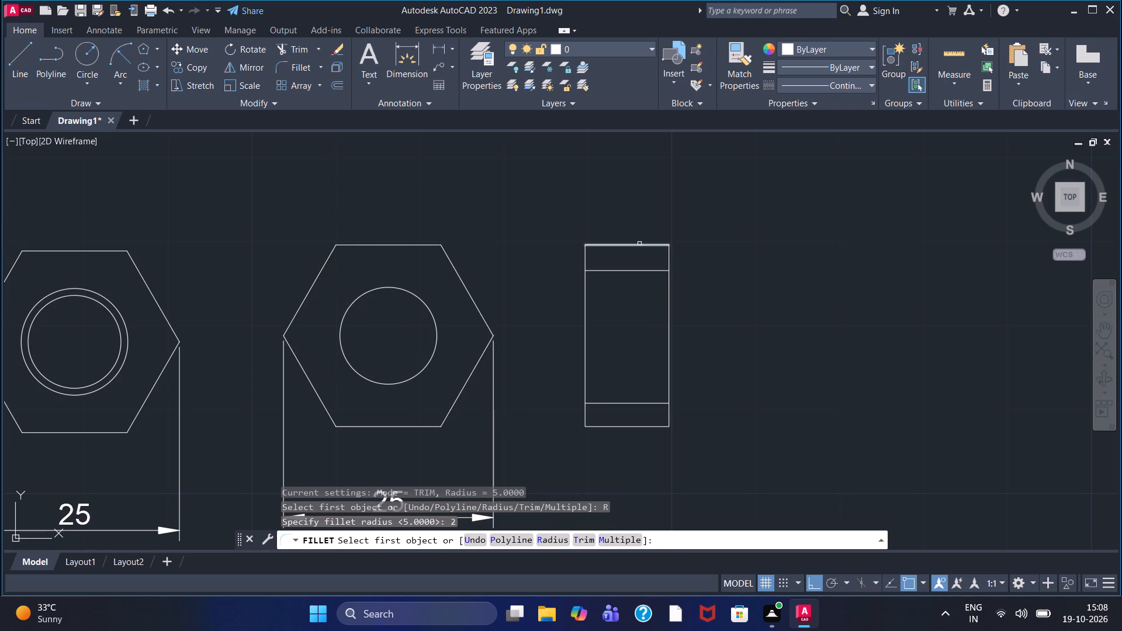
click(639, 244)
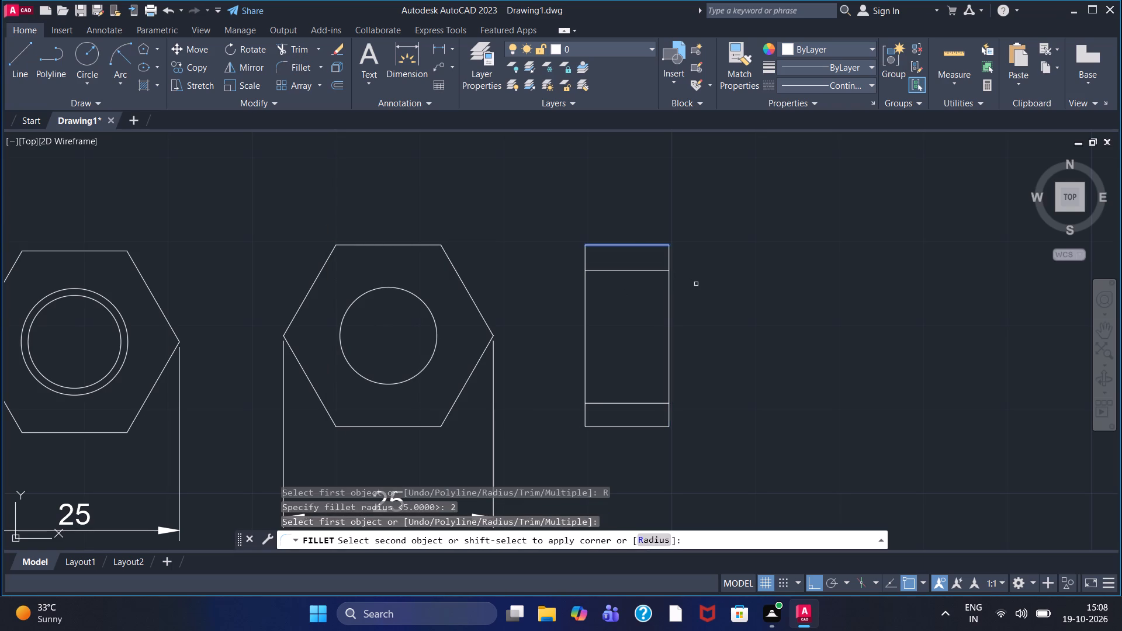
click(669, 266)
right_click(676, 430)
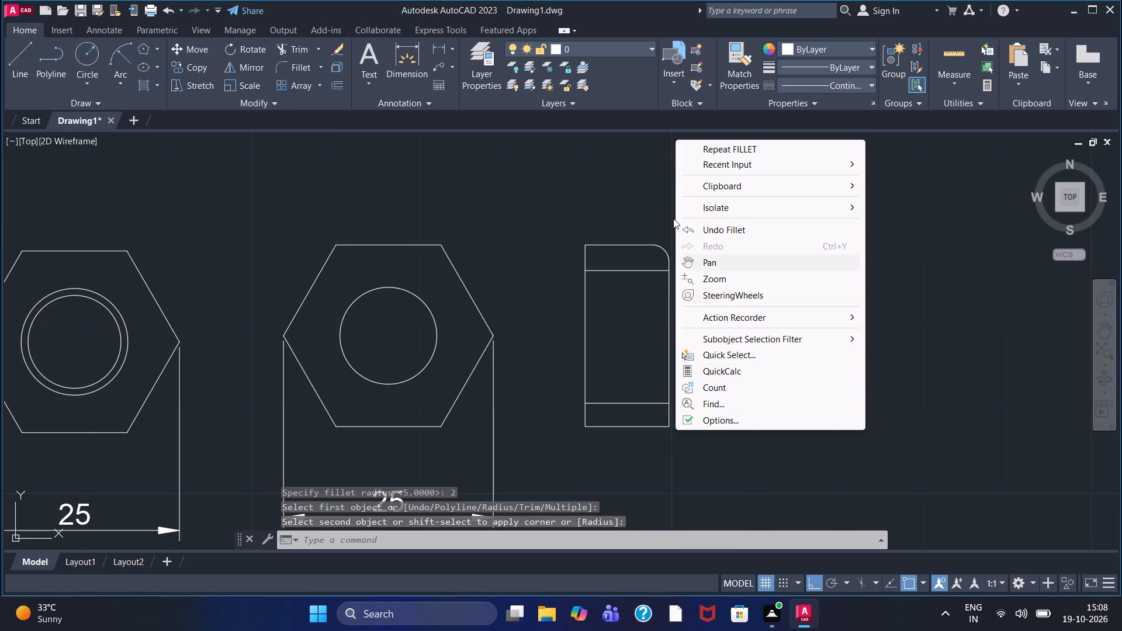
click(724, 144)
double_click(652, 428)
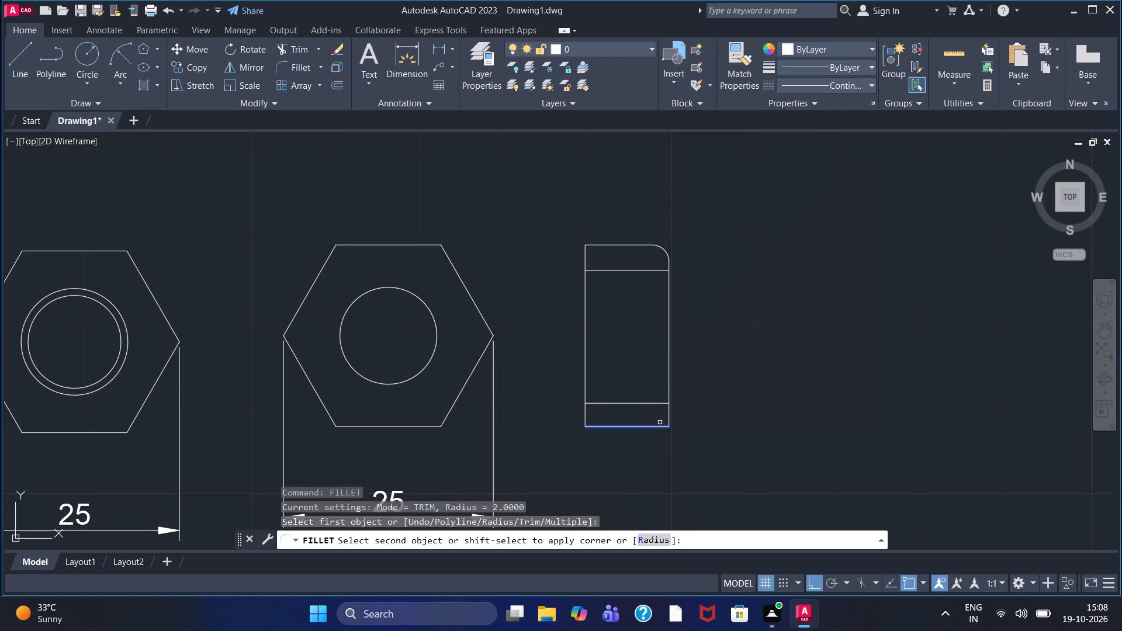
click(669, 412)
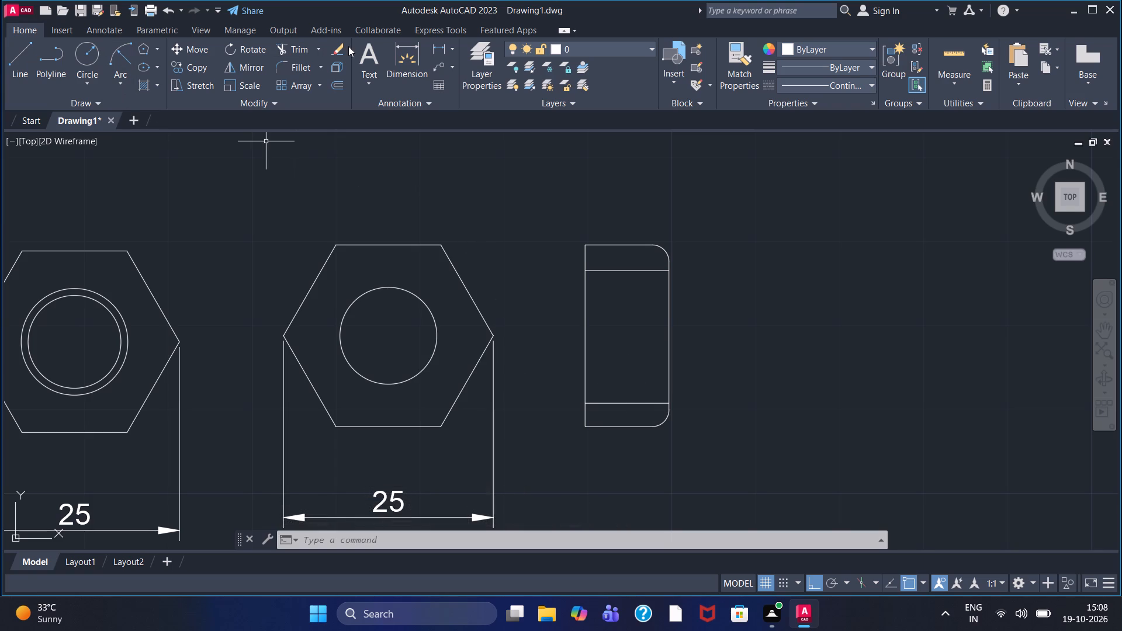
Add a linear dimension for the width of the nut's side view, placed below it.
click(434, 43)
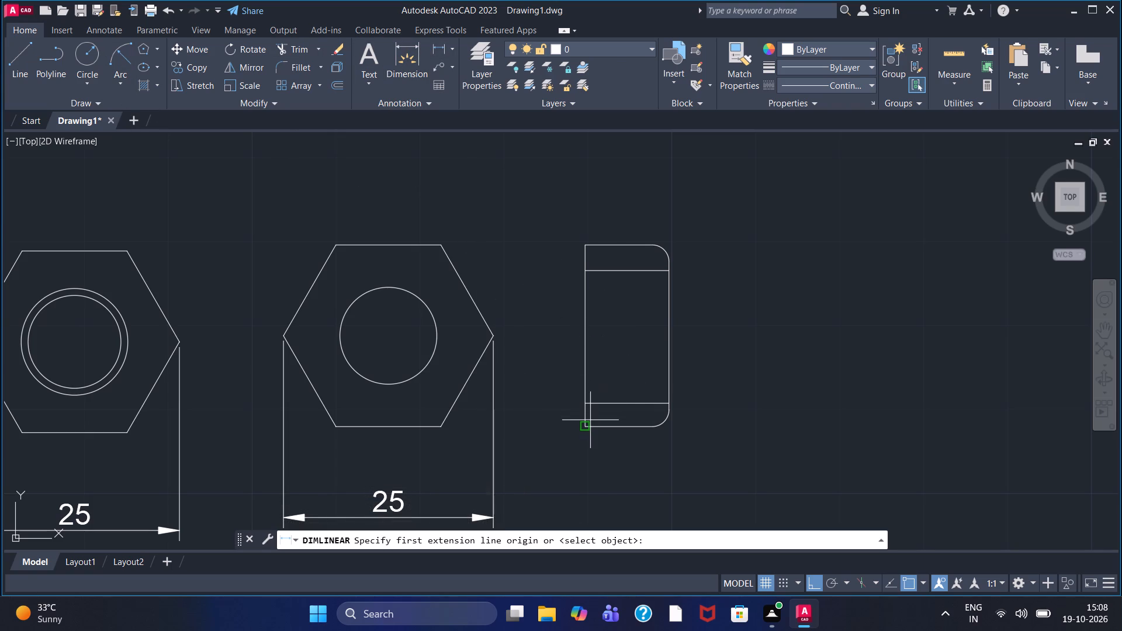
click(588, 424)
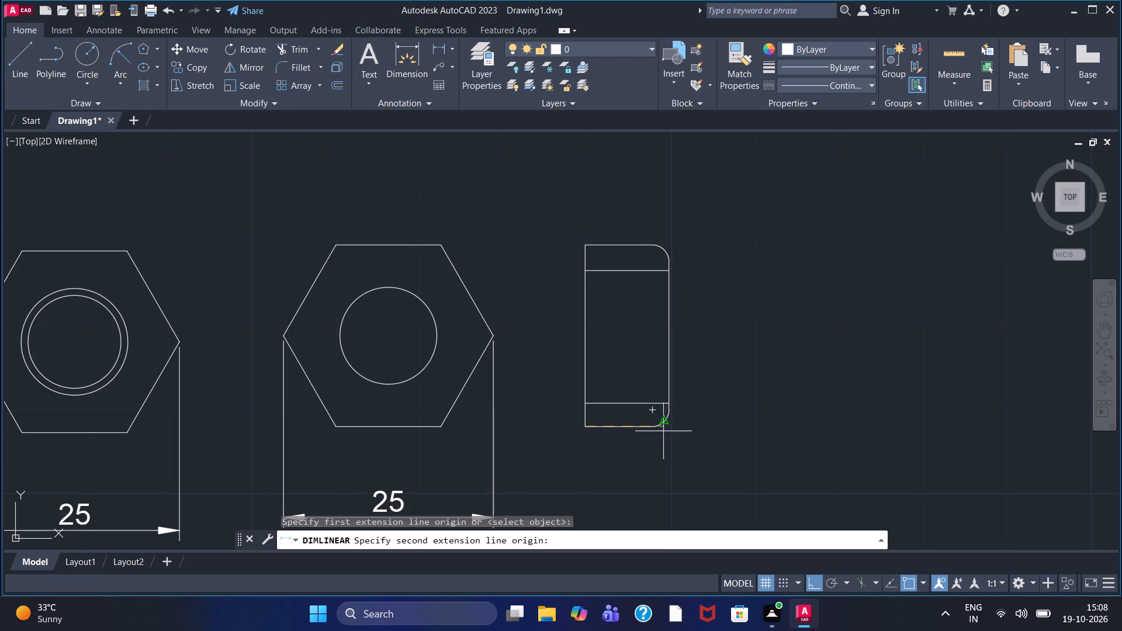
click(673, 401)
click(638, 474)
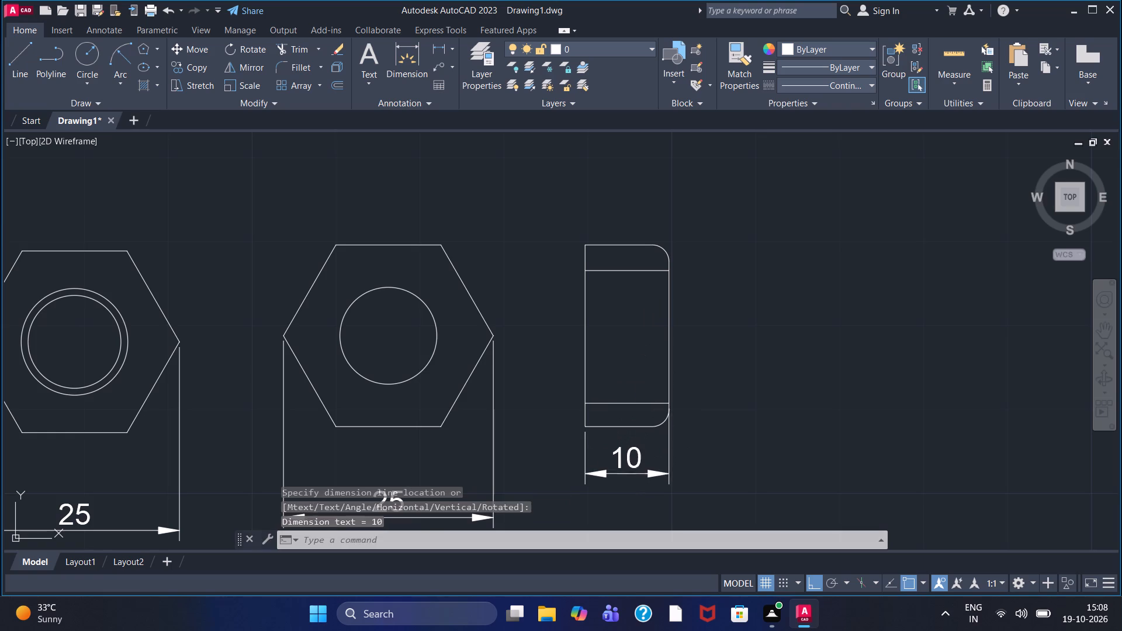
Add a vertical linear dimension between the two inner horizontal lines of the nut's side view, placed to its right.
click(434, 47)
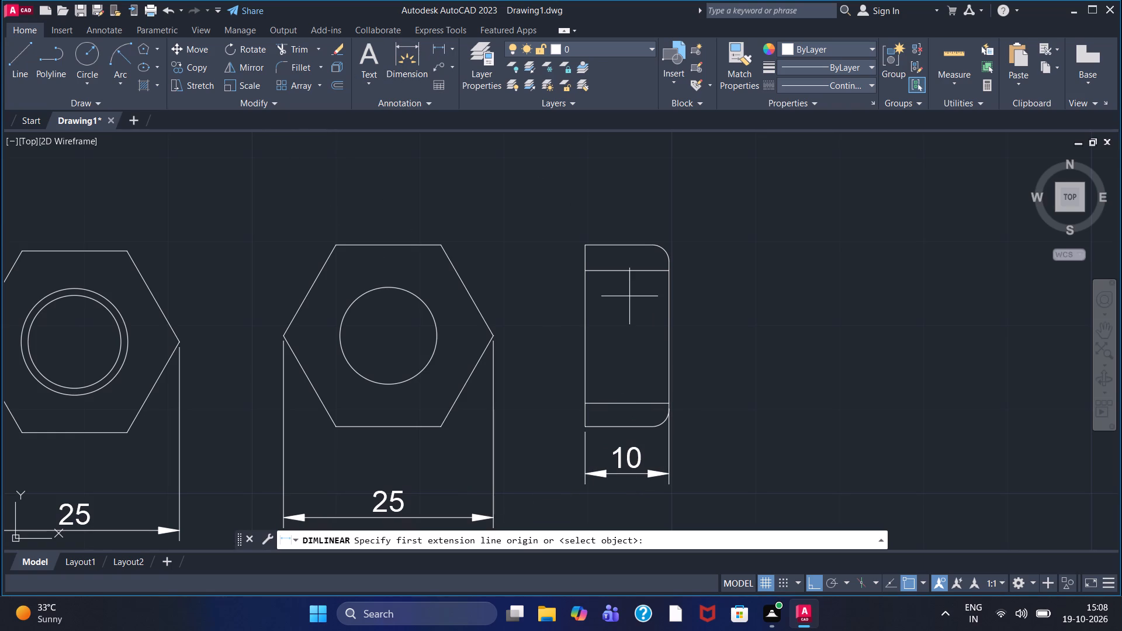
click(669, 269)
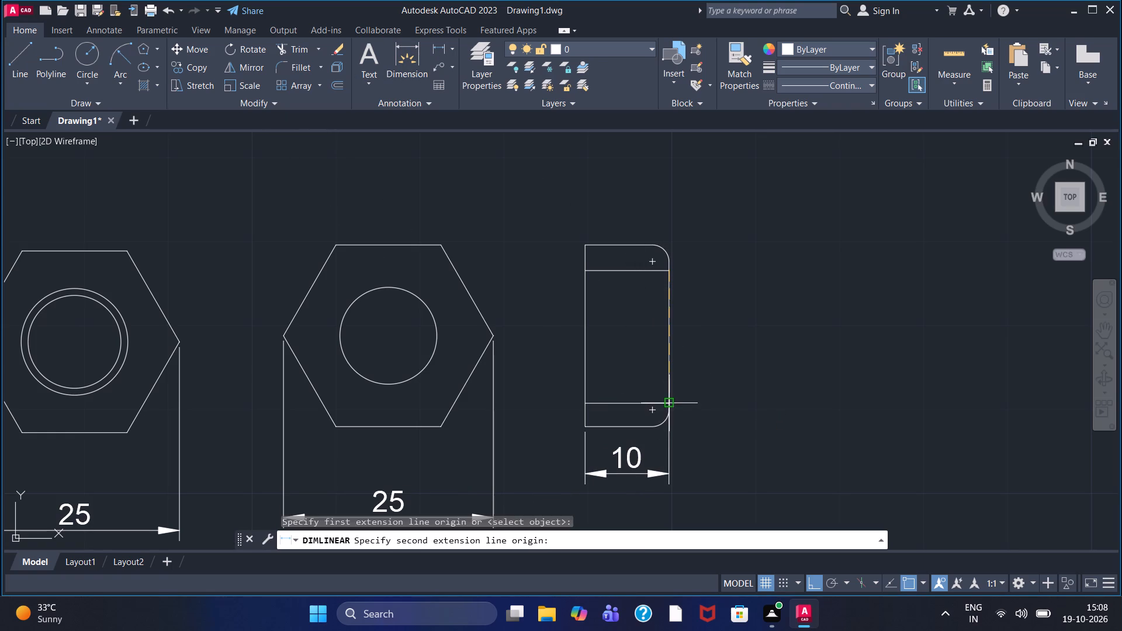
click(665, 404)
double_click(726, 359)
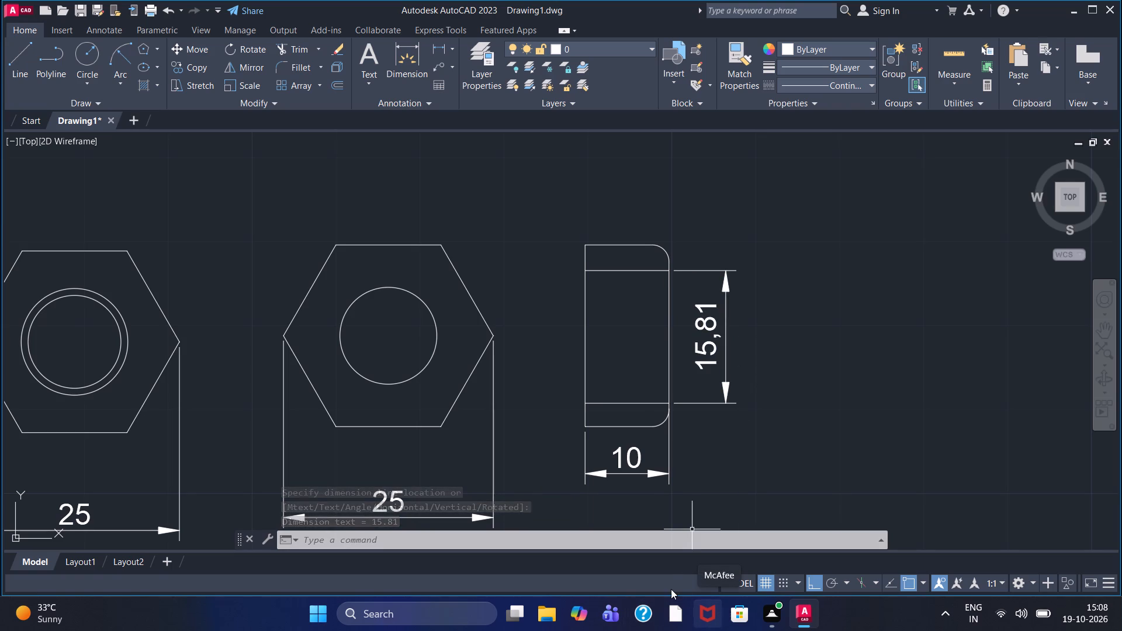
Draw a circle of diameter 45 in the empty space beside the hatched section view of the tapered part.
scroll(611, 401, down, 2)
middle_drag(560, 267, 559, 390)
scroll(559, 390, down, 2)
middle_drag(597, 353, 581, 352)
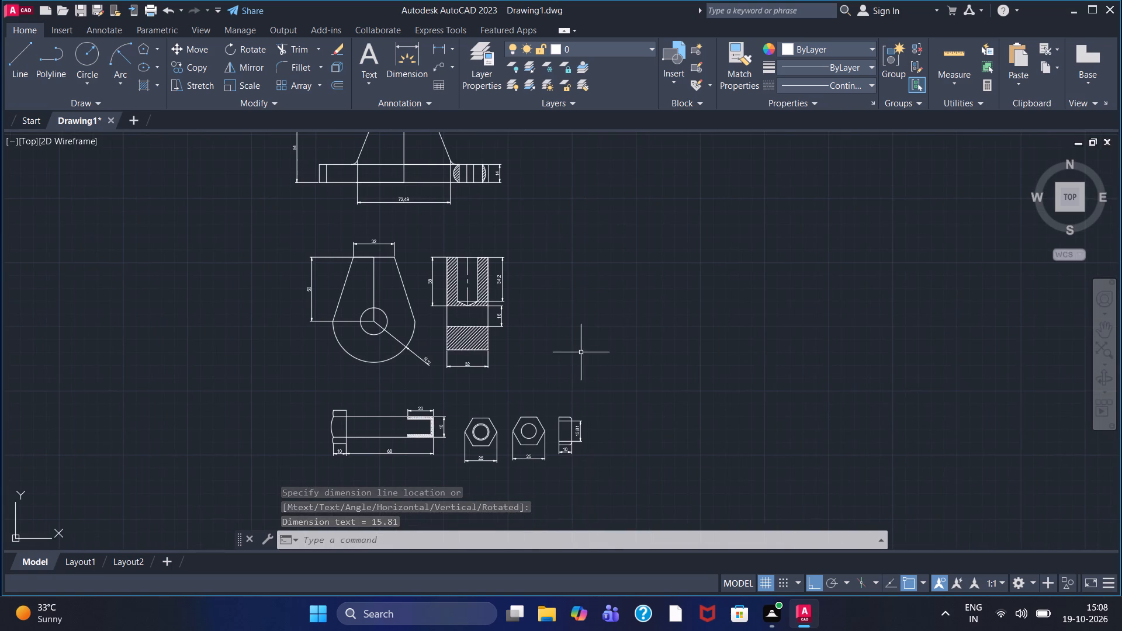
scroll(556, 348, up, 1)
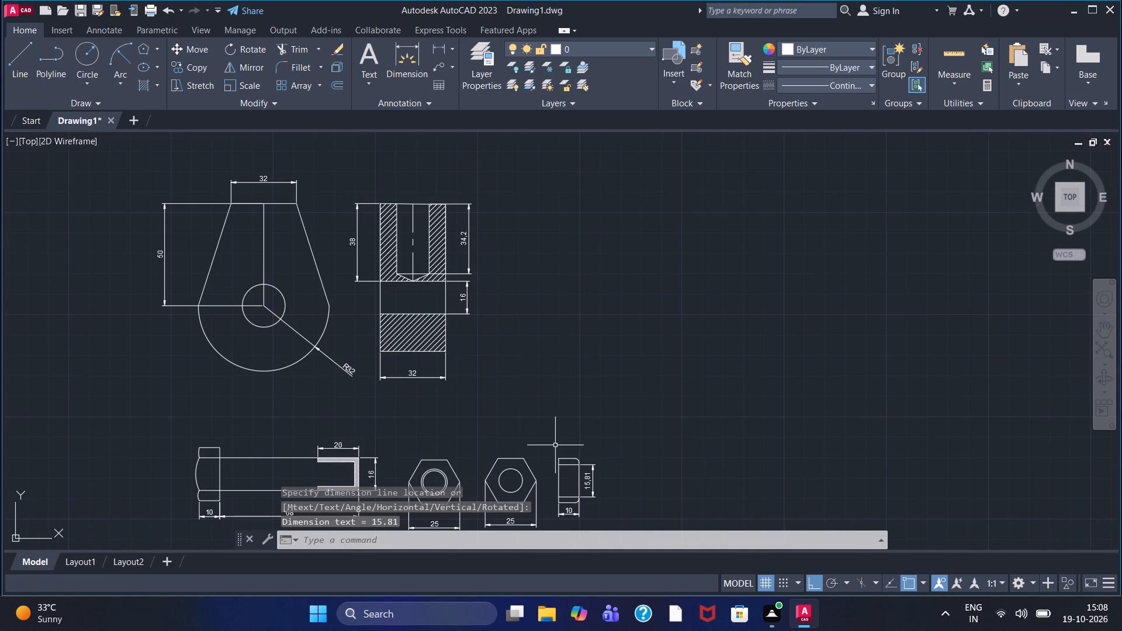
click(93, 53)
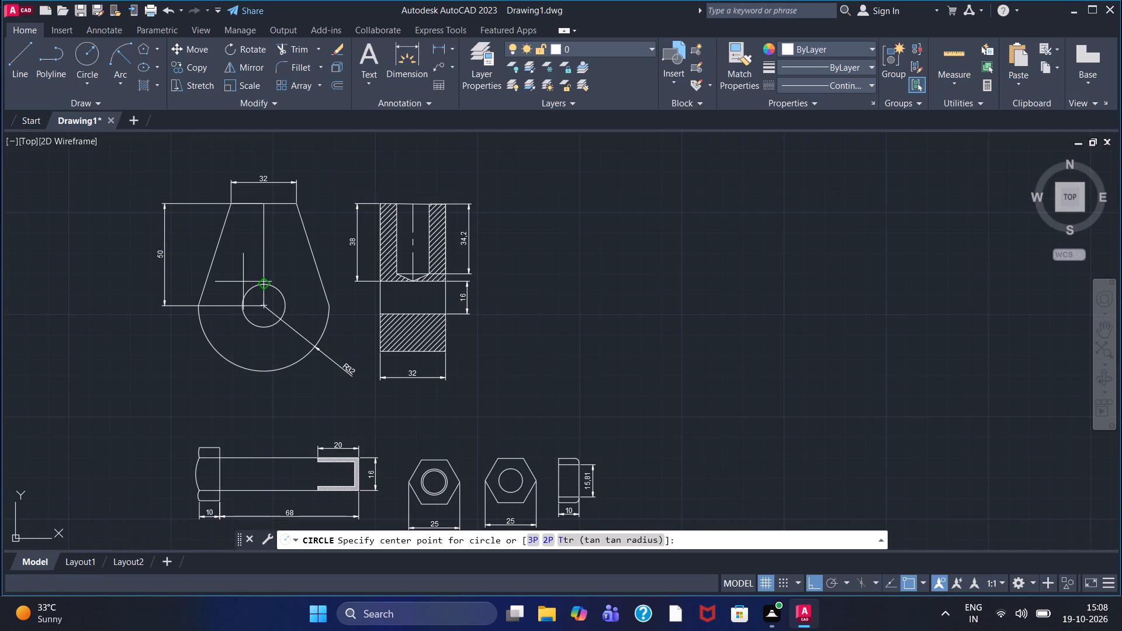
click(95, 85)
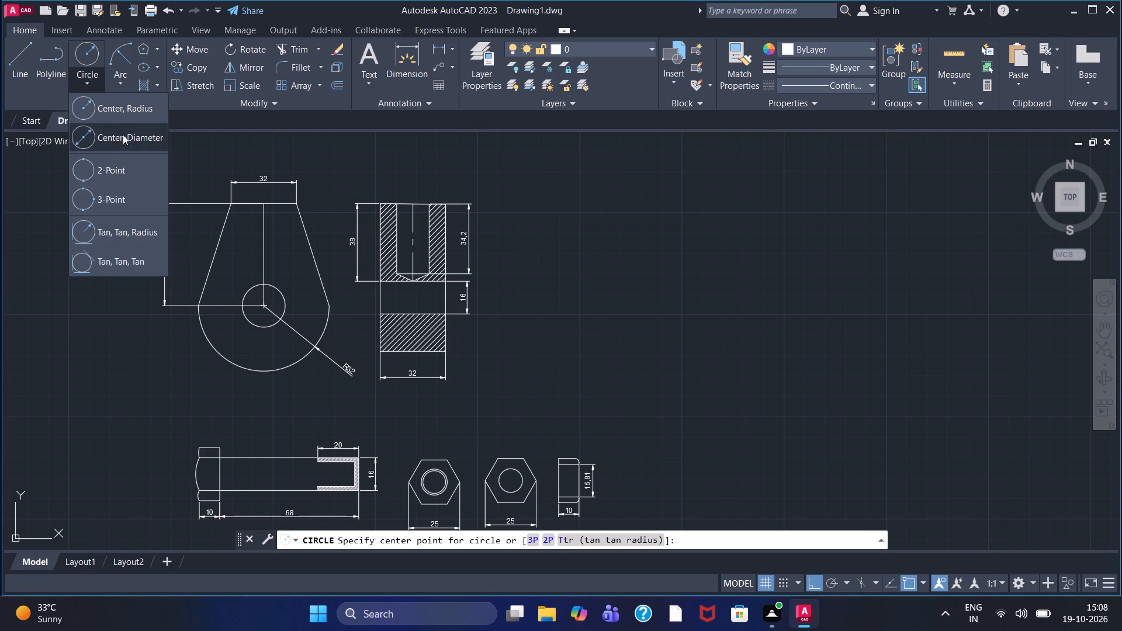
click(133, 142)
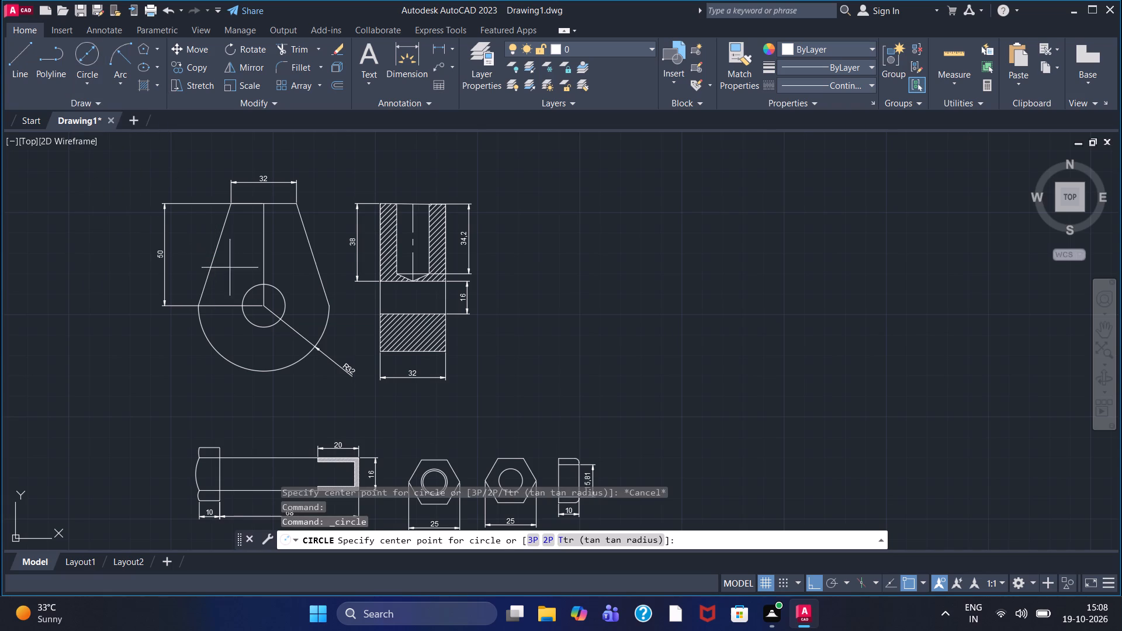
click(556, 292)
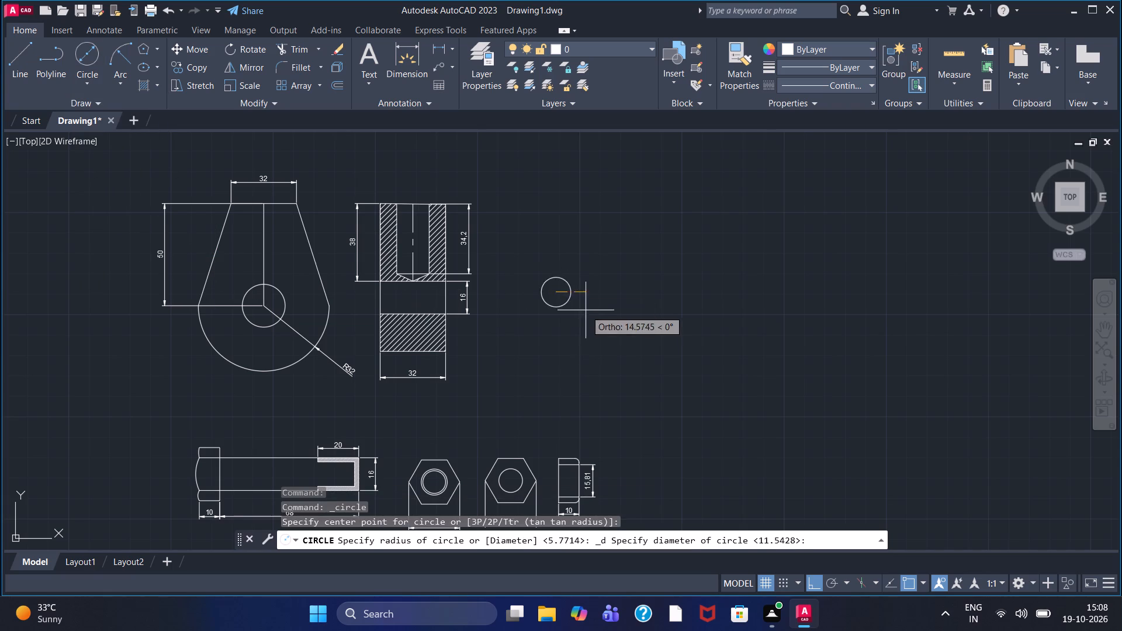
text(45)
key(Return)
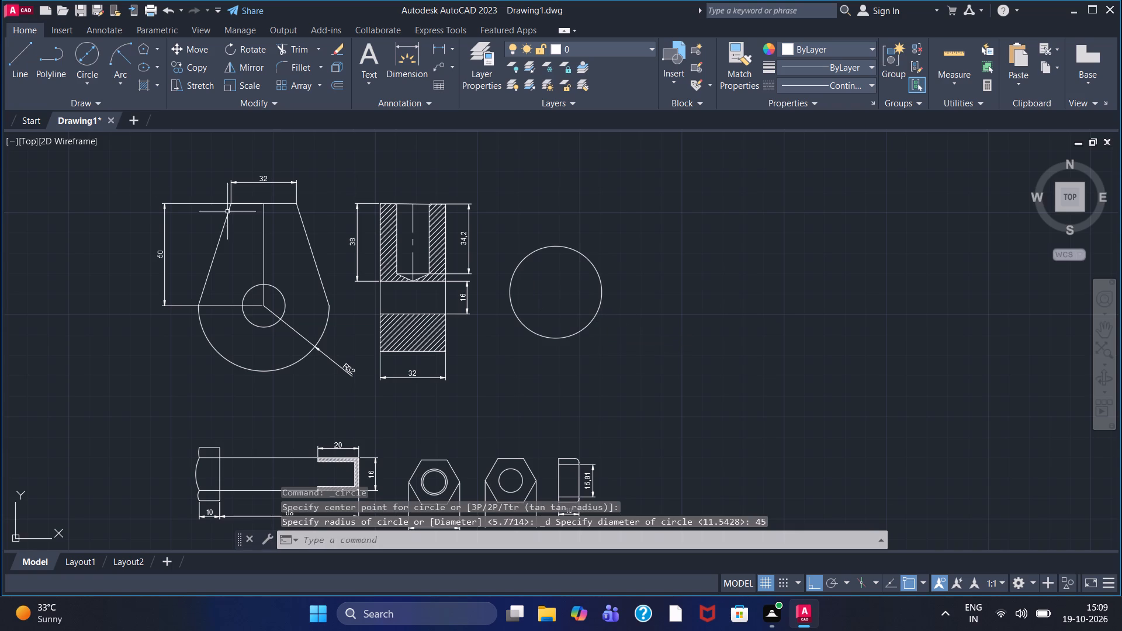
Draw a horizontal projection line from the circle's top, continuing into side-view edges 45 down, 8 across and 45 back up.
click(19, 58)
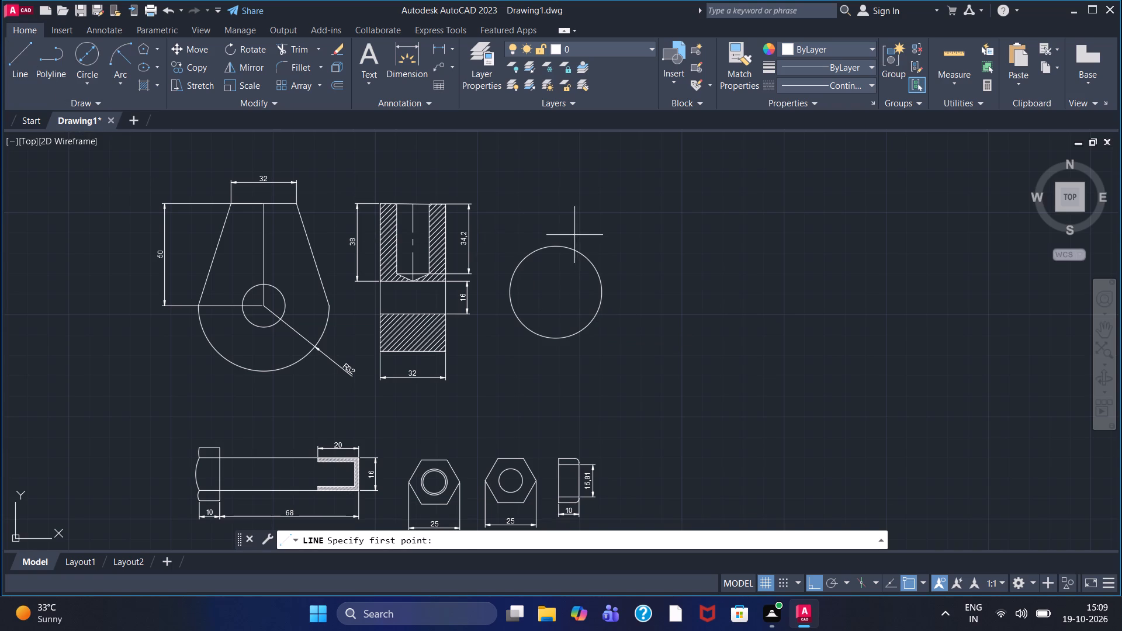
double_click(556, 244)
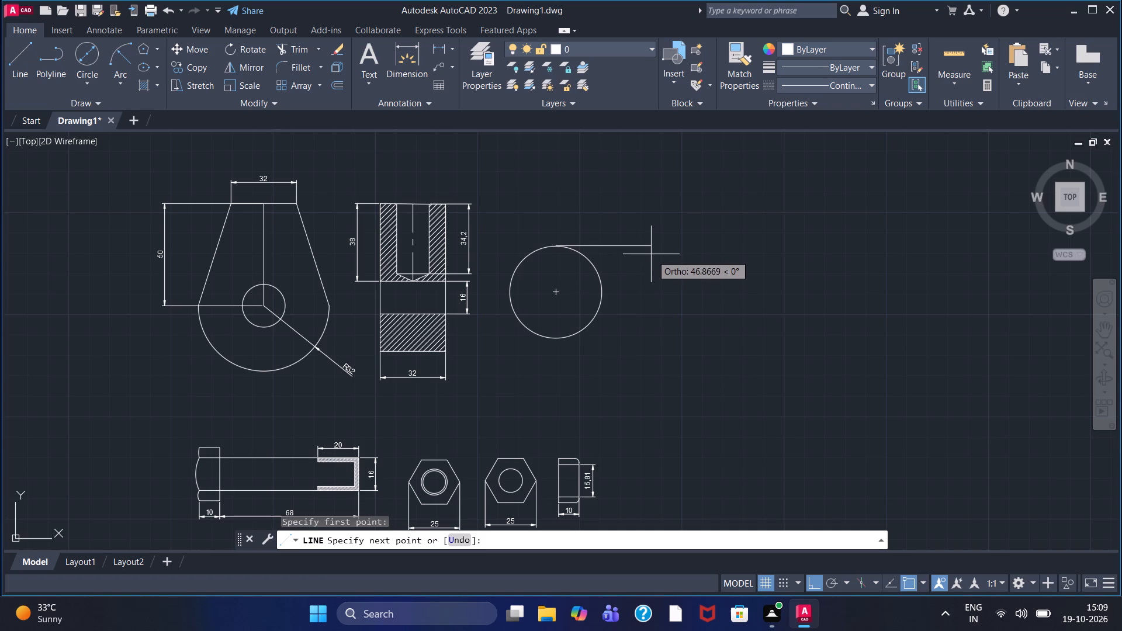
click(632, 252)
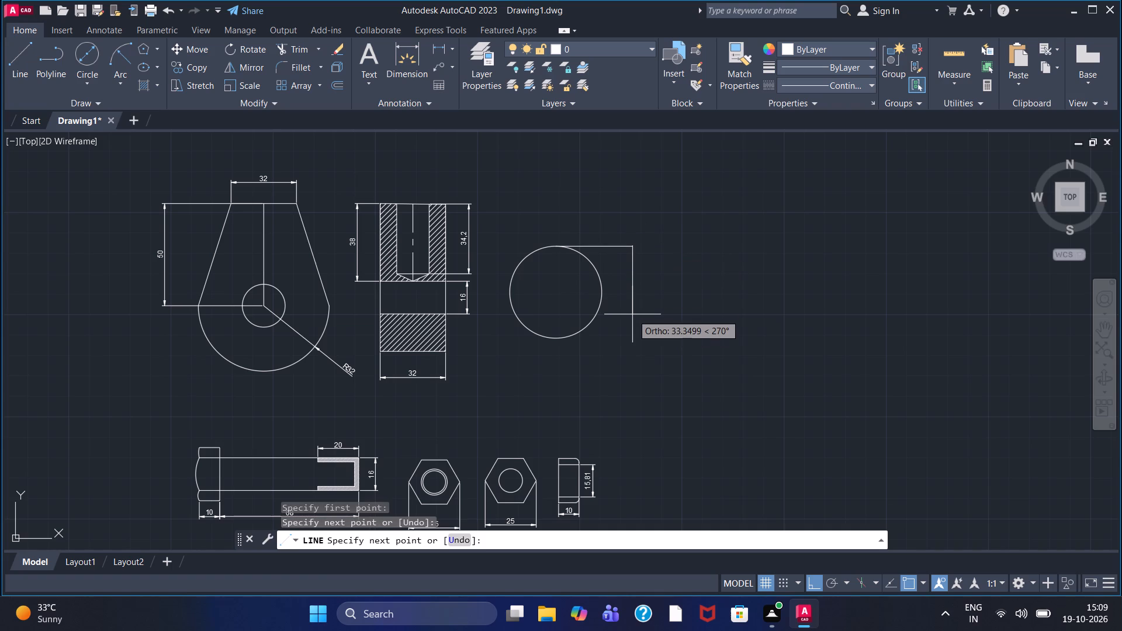
text(45)
key(Return)
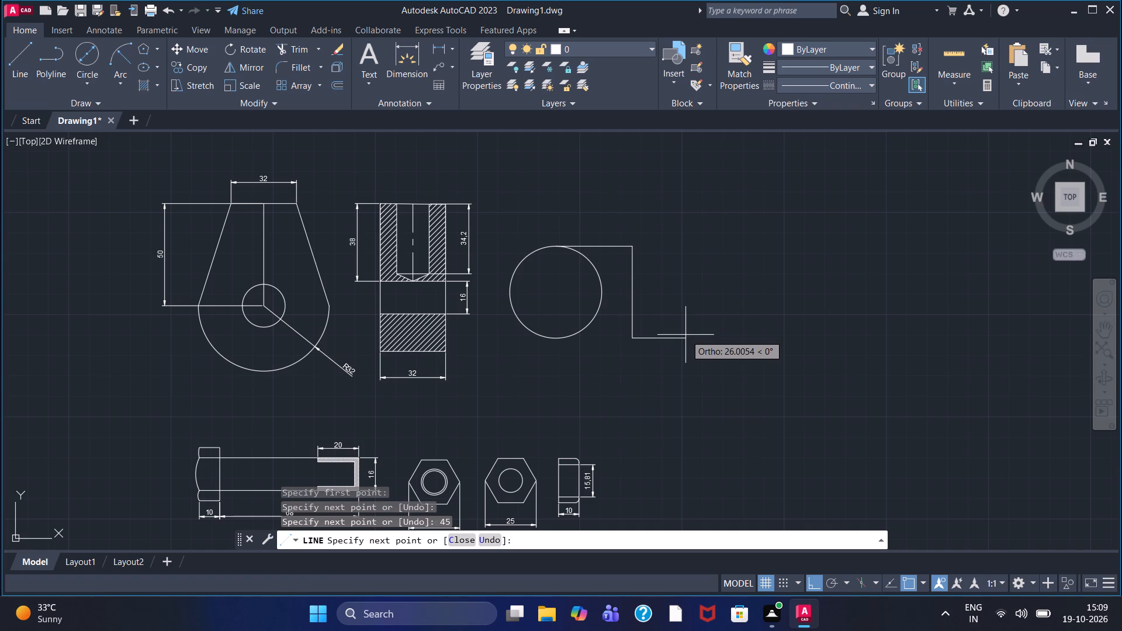
text(10)
key(BackSpace)
key(BackSpace)
key(8)
key(Return)
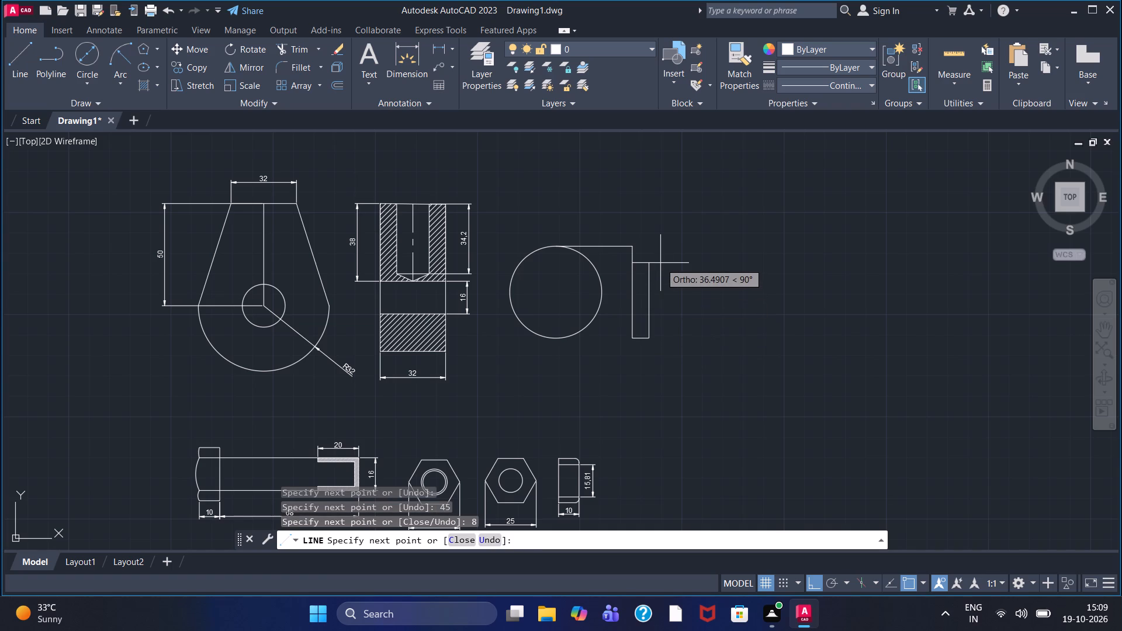
text(45)
key(Return)
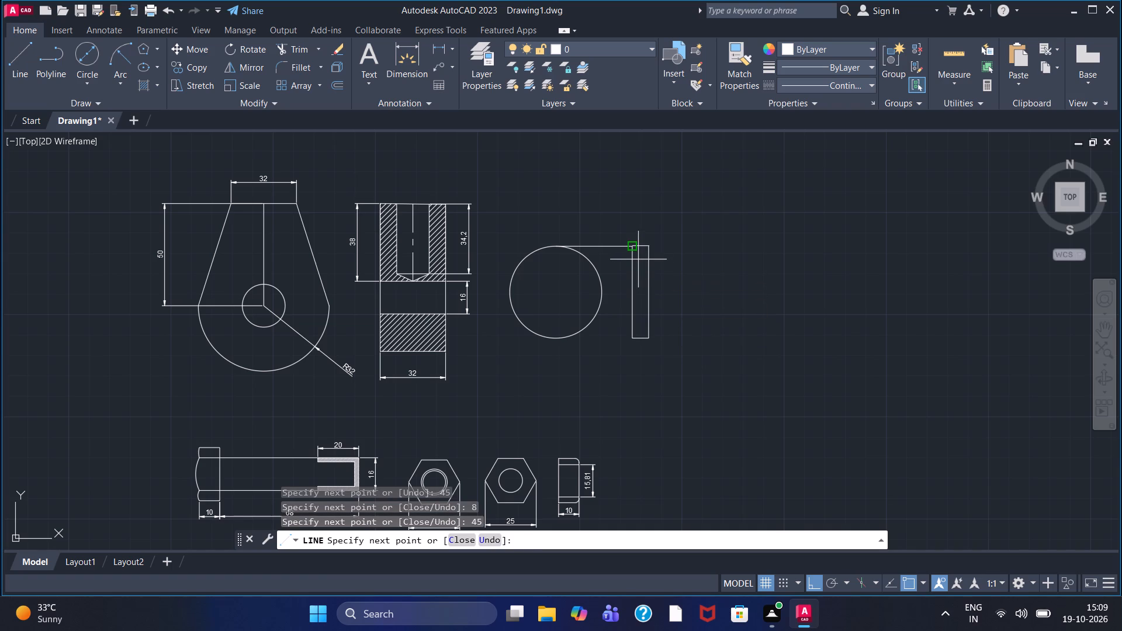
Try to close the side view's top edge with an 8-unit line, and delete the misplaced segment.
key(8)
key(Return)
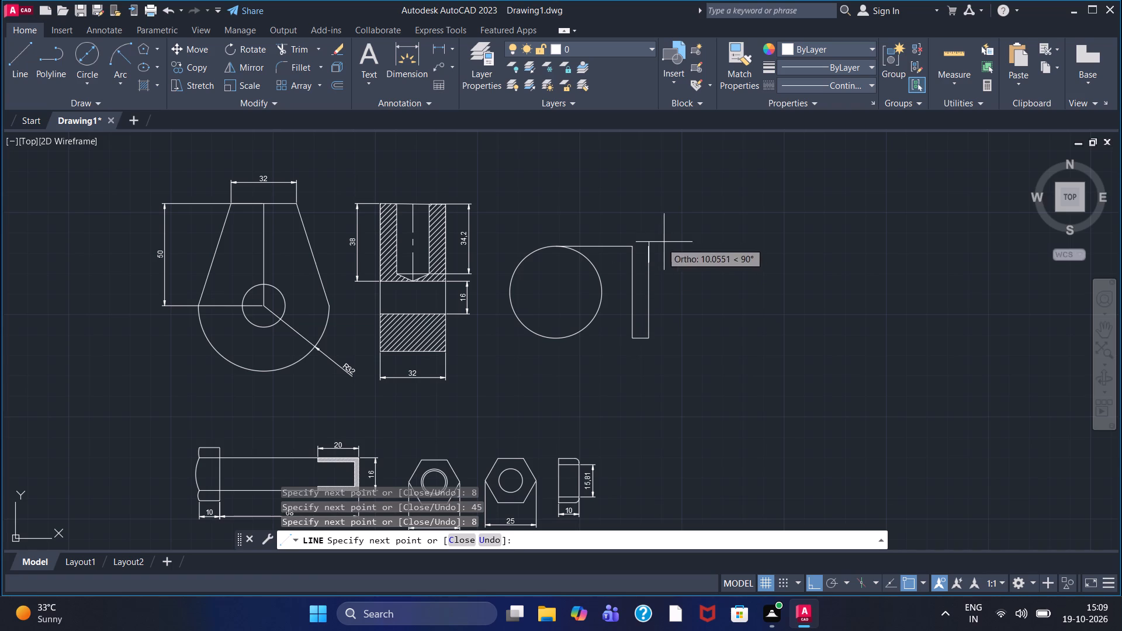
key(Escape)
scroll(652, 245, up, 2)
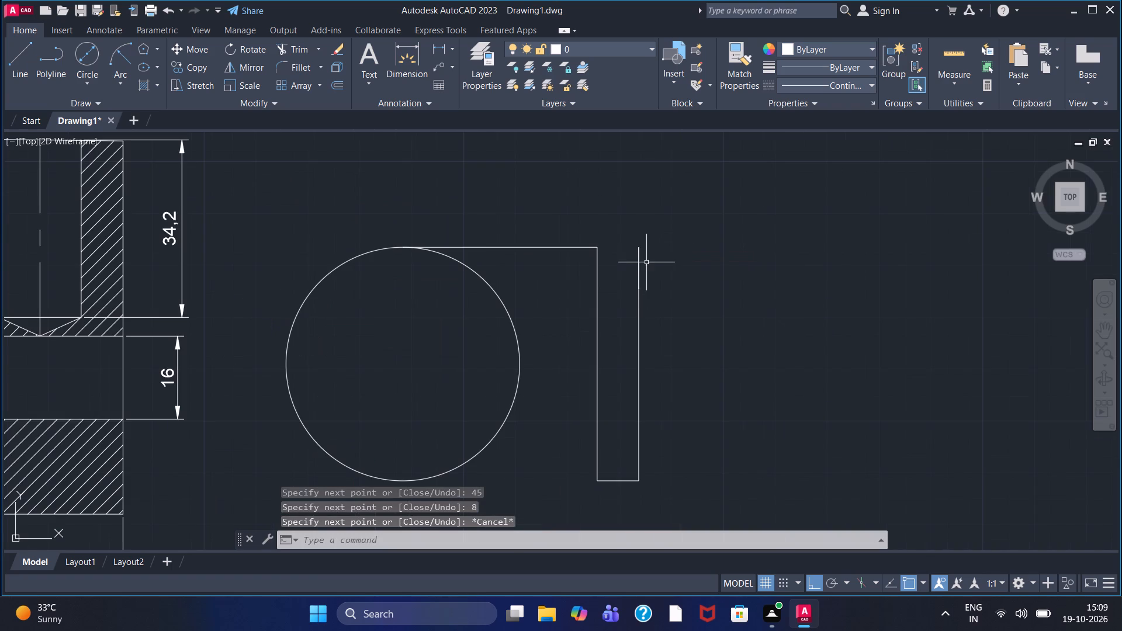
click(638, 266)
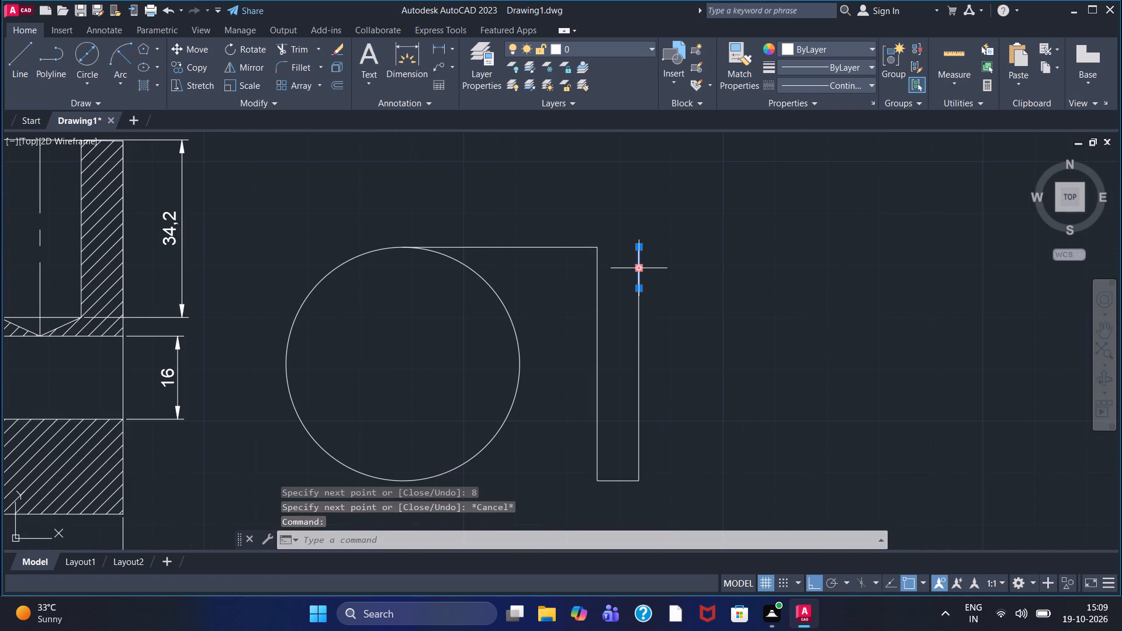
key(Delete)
Draw a line between the two upper corners of the side view to close the rectangle.
click(25, 48)
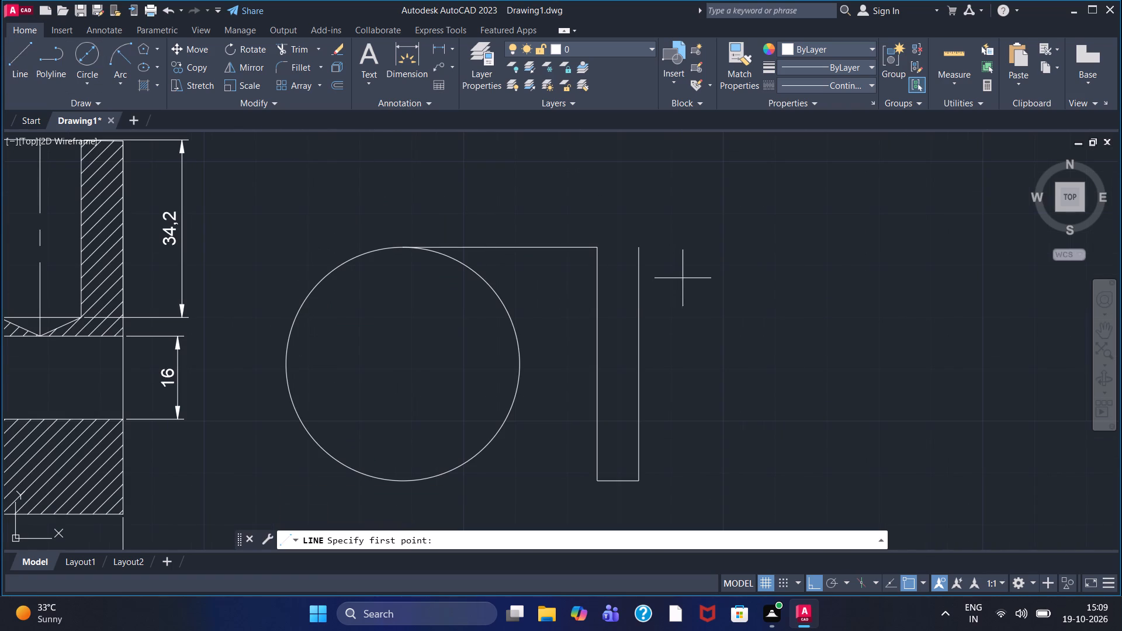
click(643, 251)
click(601, 250)
right_click(601, 250)
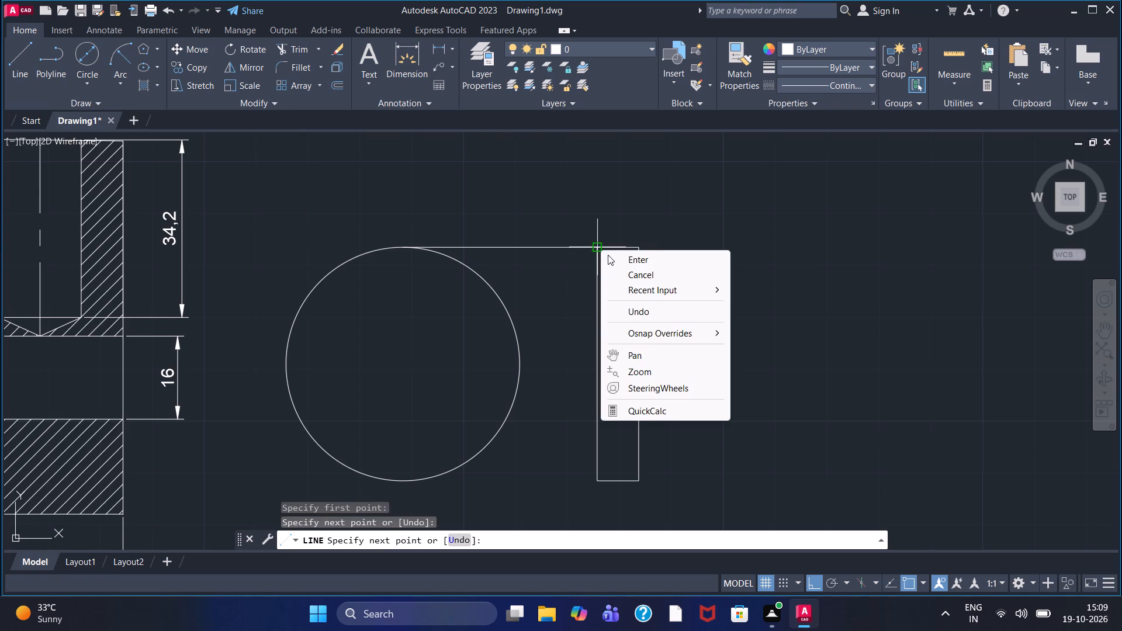
click(612, 258)
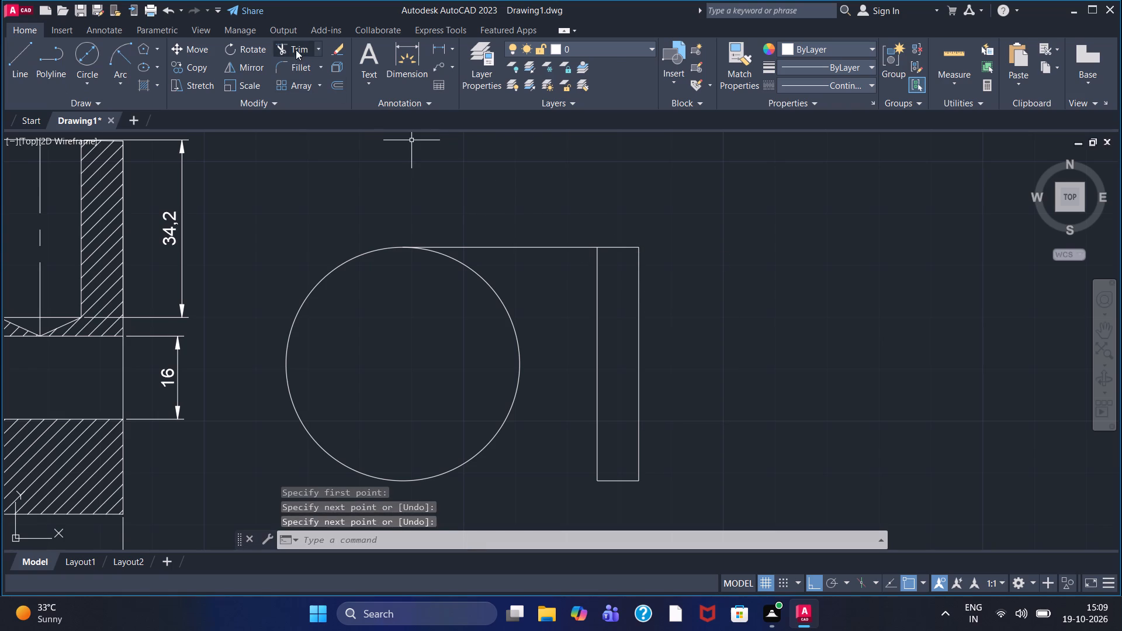
Trim away the projection line between the diameter 45 circle and the side-view rectangle.
click(296, 49)
drag(550, 228, 558, 277)
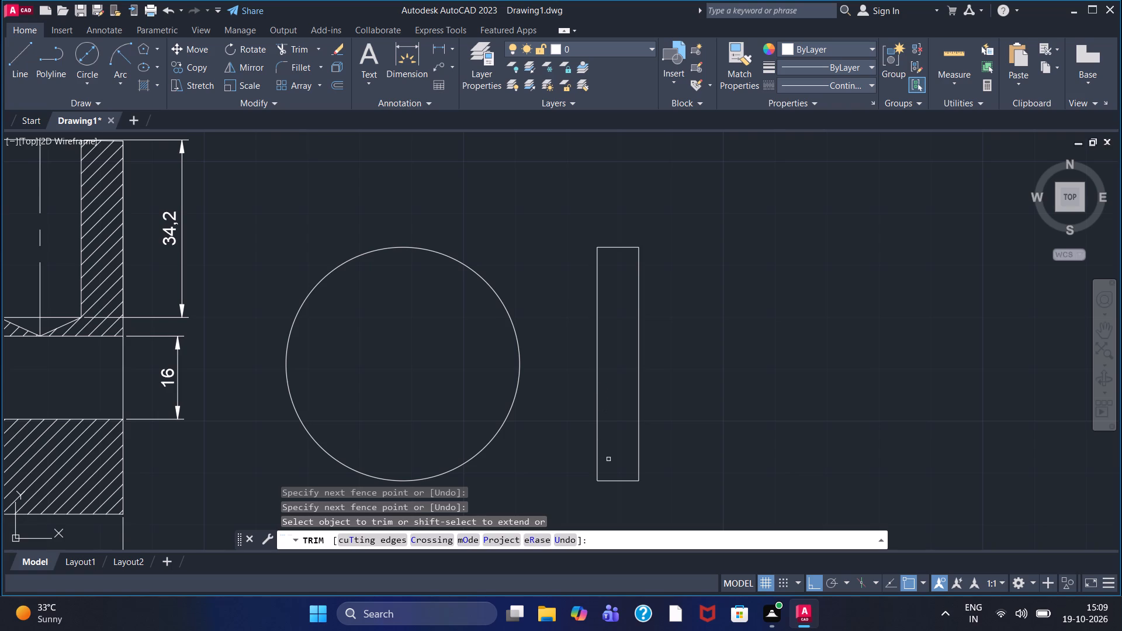
Draw a freehand-sized concentric circle inside the diameter 45 circle, about a third of its diameter.
click(78, 58)
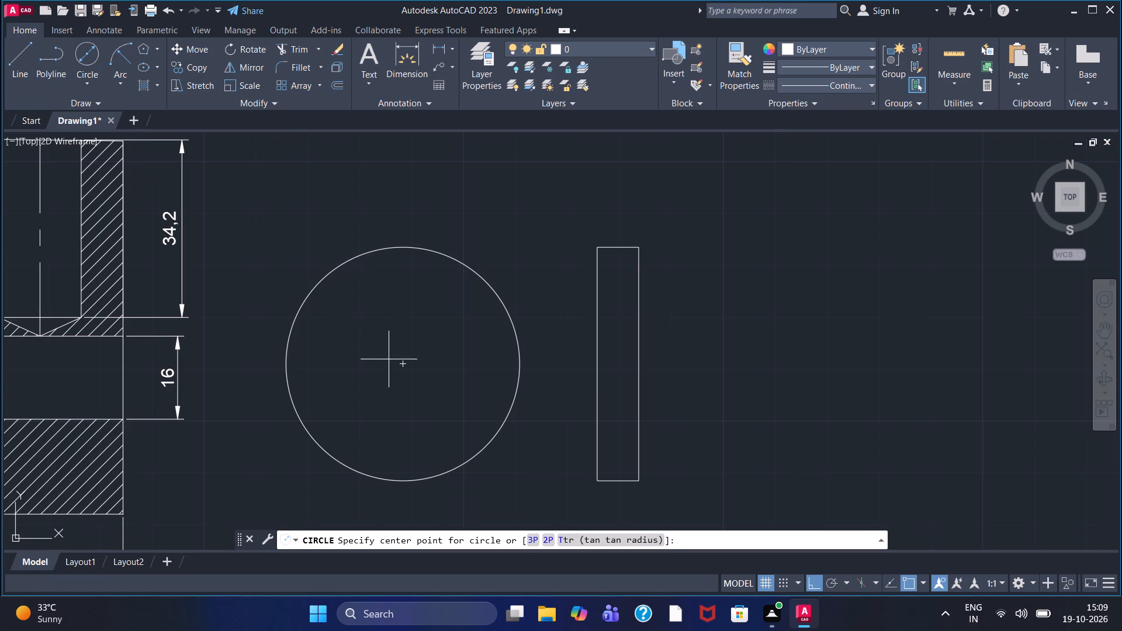
click(402, 361)
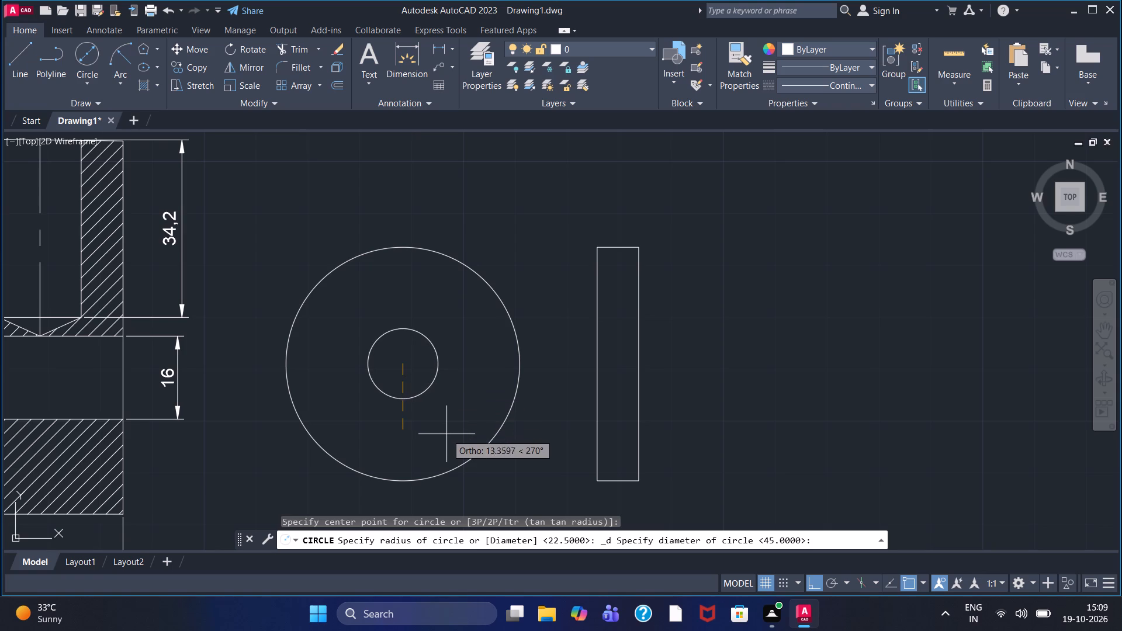
click(465, 441)
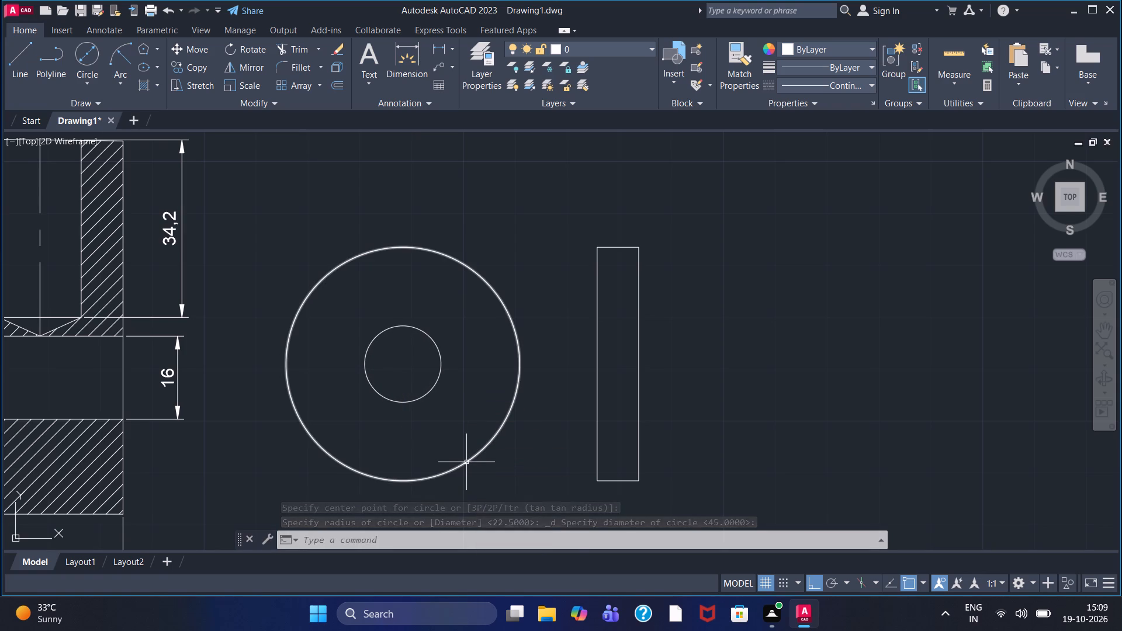
Draw two horizontal projection lines from the inner circle's top and bottom through and beyond the side-view rectangle.
click(13, 63)
click(402, 328)
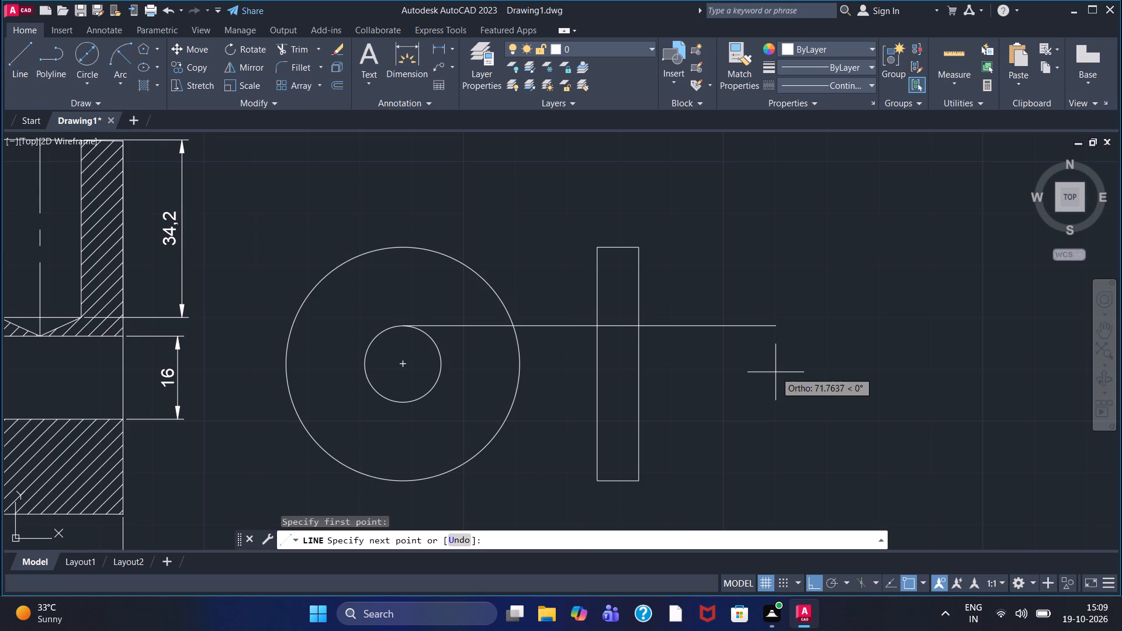
double_click(745, 370)
right_click(745, 370)
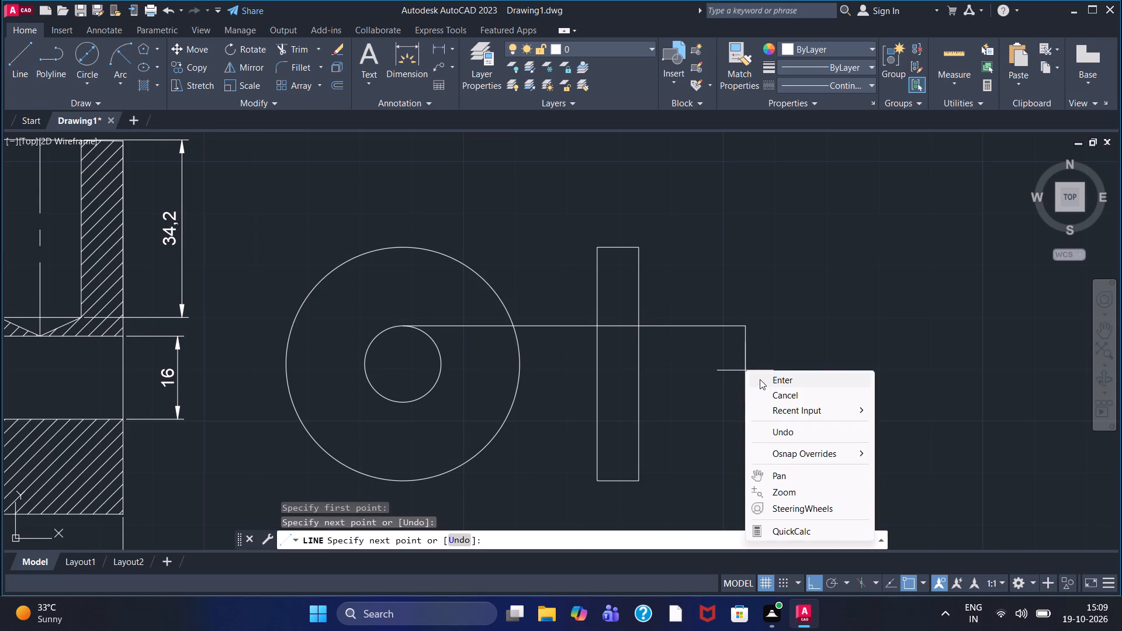
click(760, 379)
double_click(16, 60)
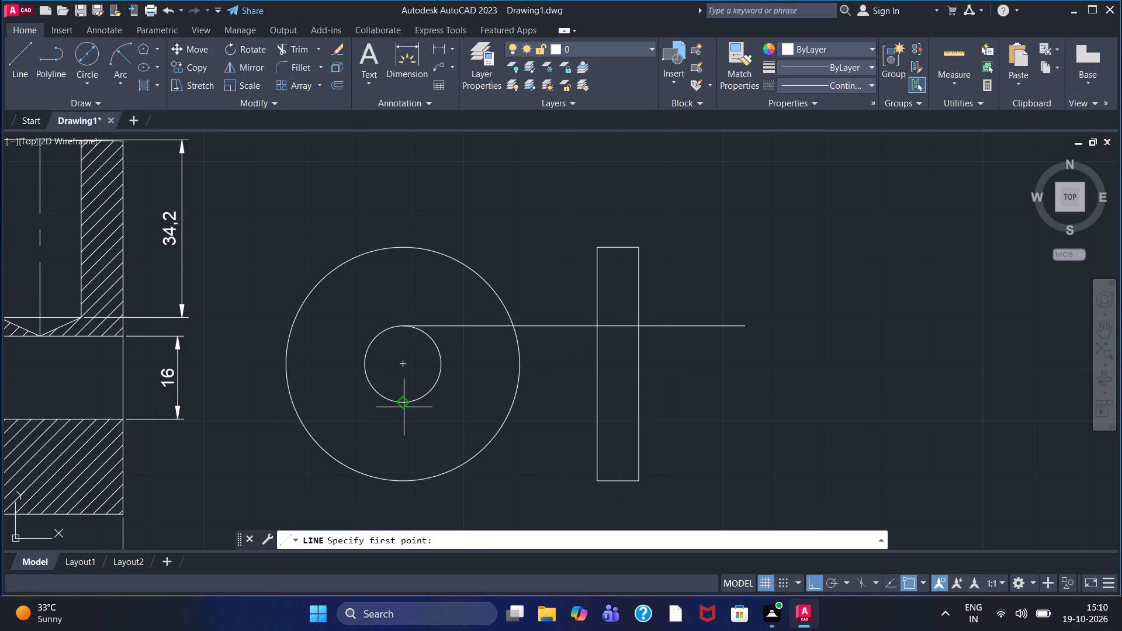
click(404, 407)
double_click(740, 413)
right_click(740, 413)
click(761, 415)
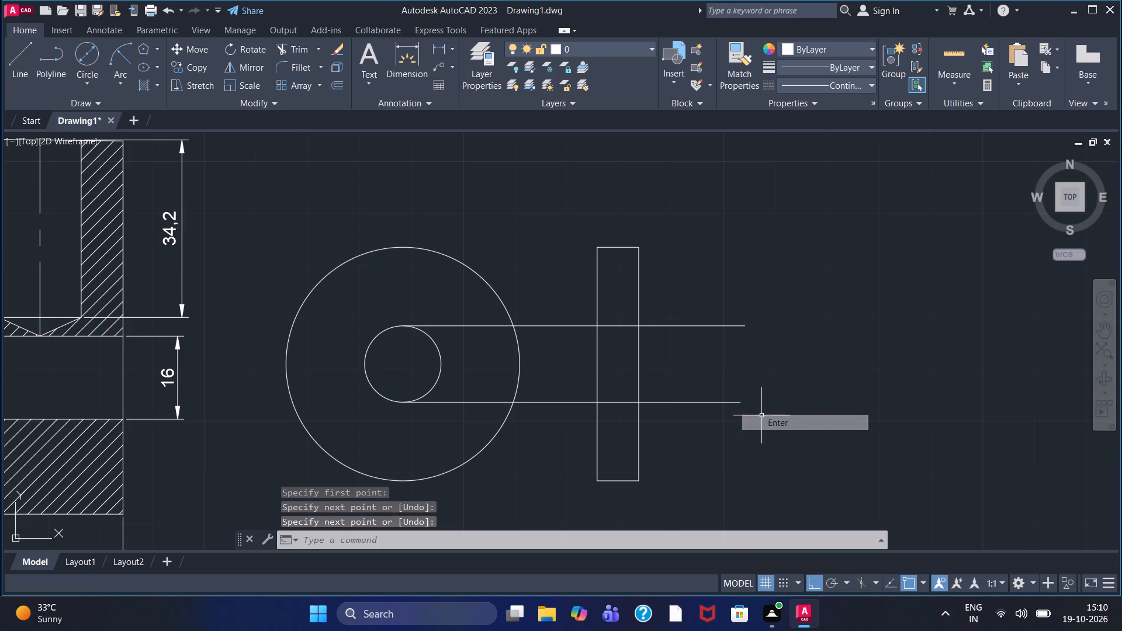
Trim both hole projection lines so only the segments inside the side-view rectangle are kept.
click(286, 48)
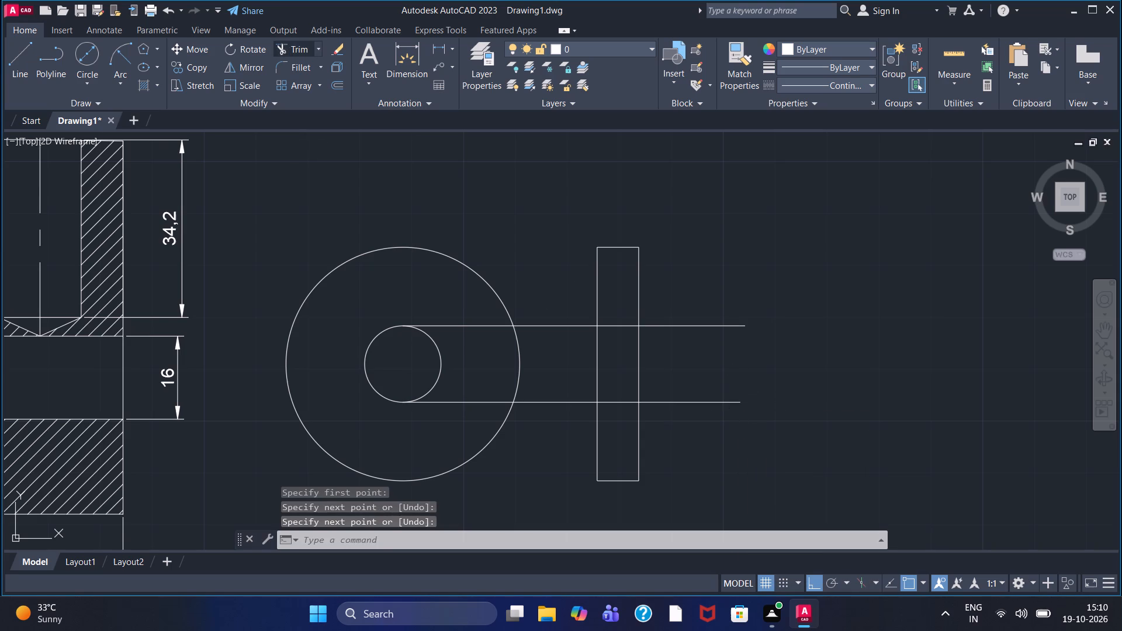
drag(684, 286, 695, 451)
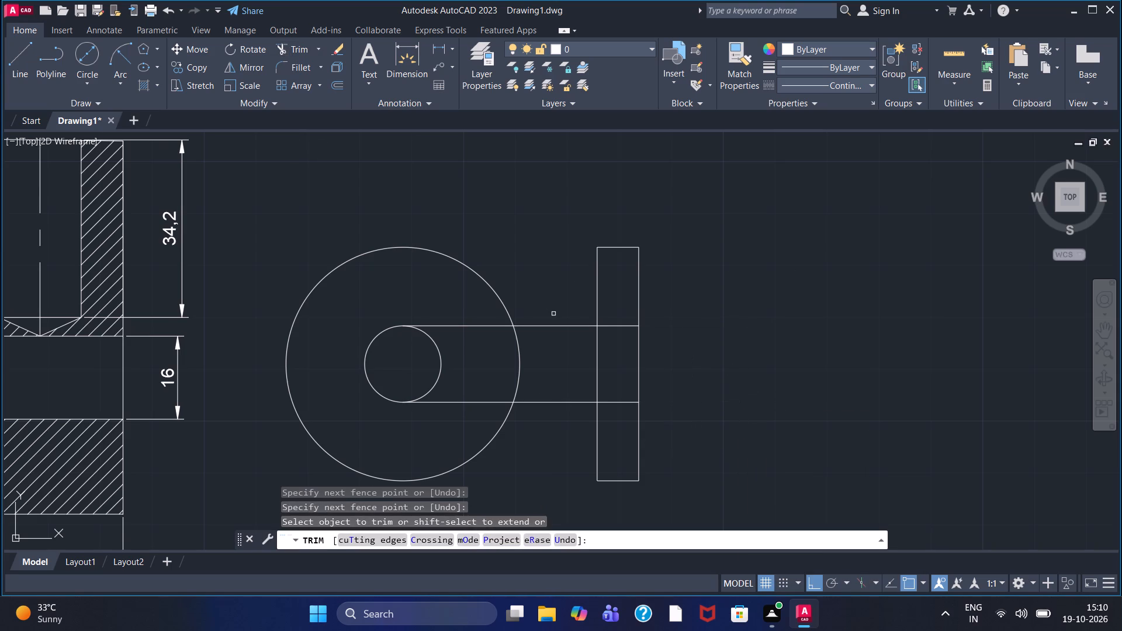
drag(560, 330, 542, 484)
click(542, 484)
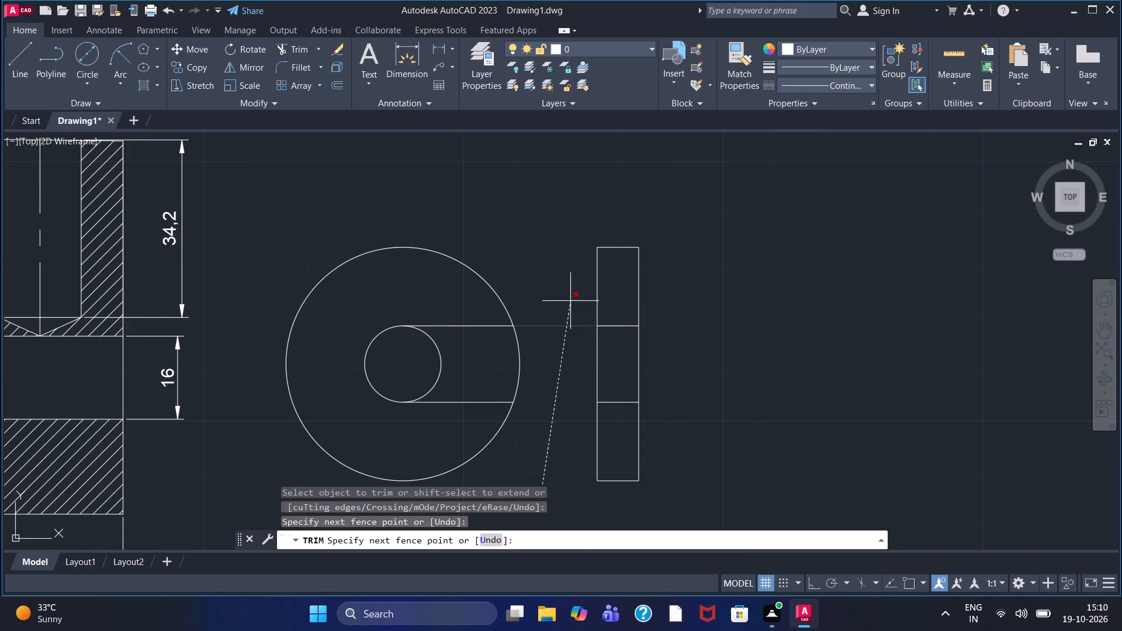
double_click(570, 301)
drag(482, 308, 460, 420)
click(460, 420)
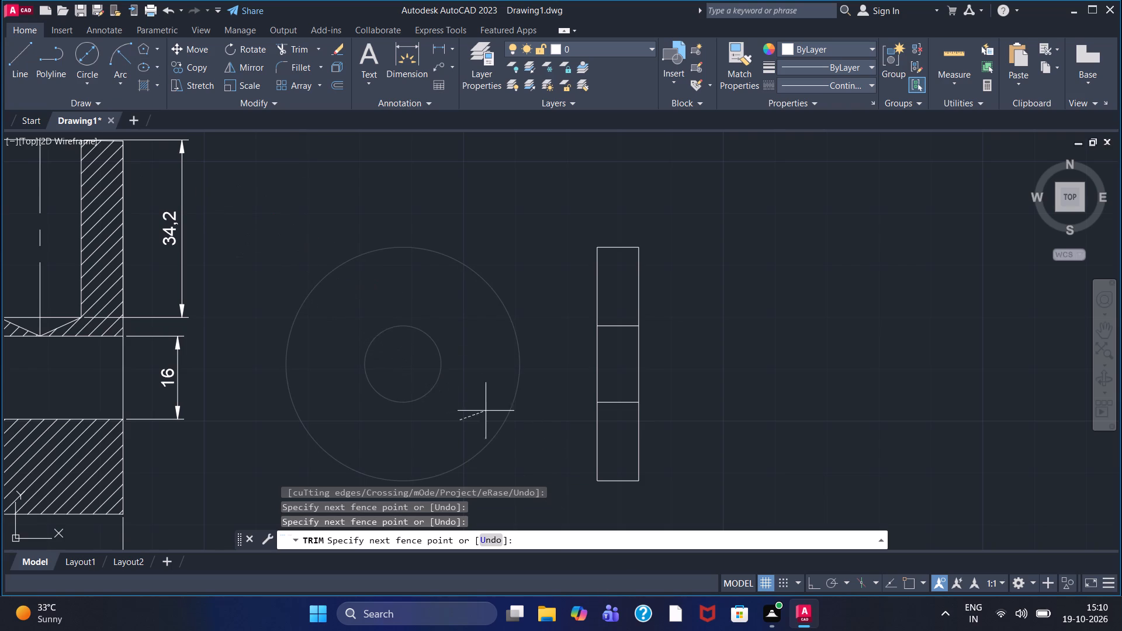
click(451, 405)
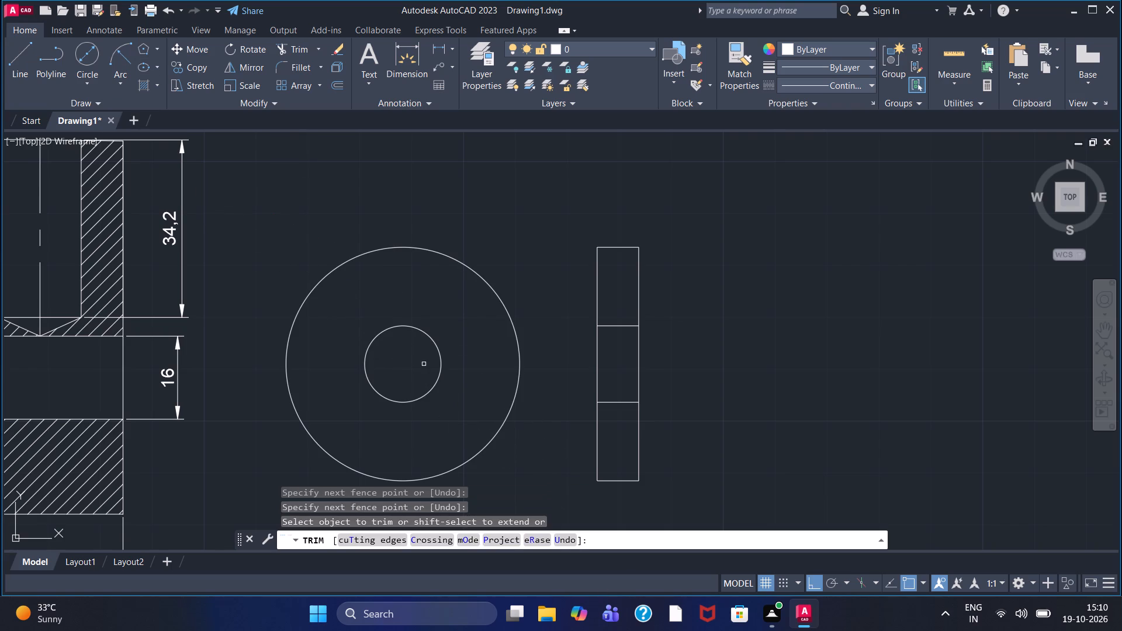
key(Escape)
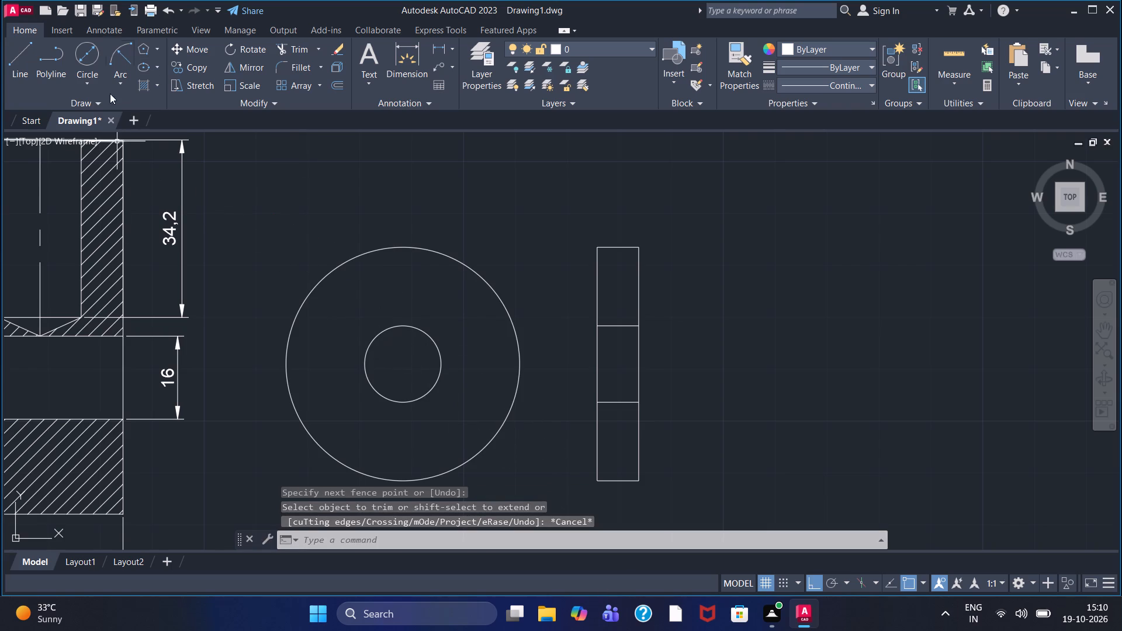
Hatch the solid areas above and below the hole in the washer's side view at hatch scale 0.42.
click(138, 85)
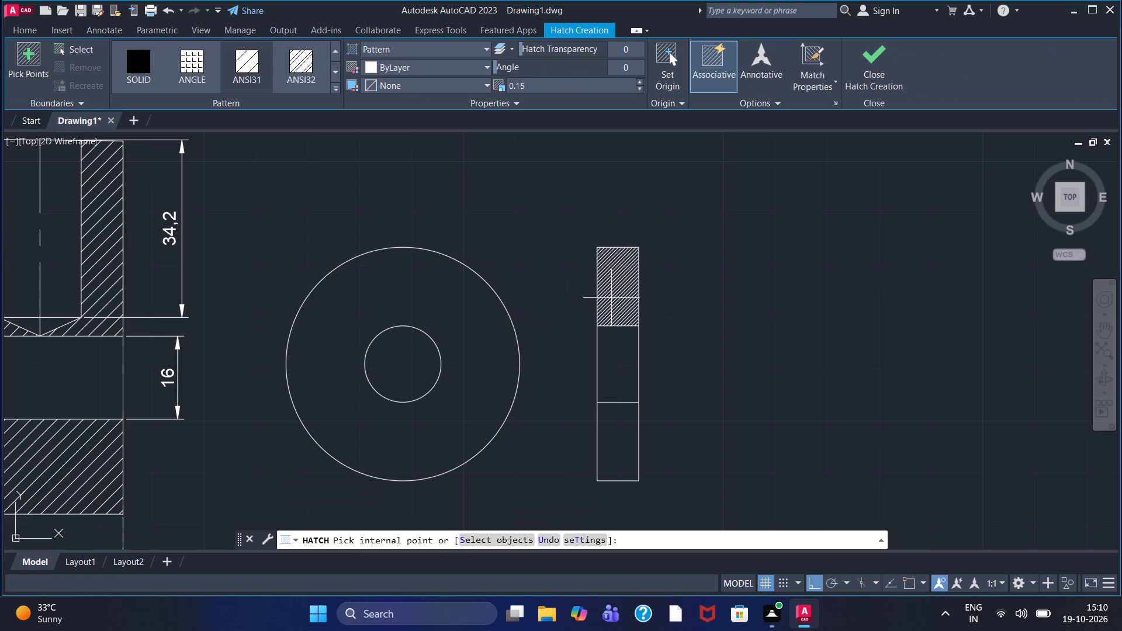
click(612, 298)
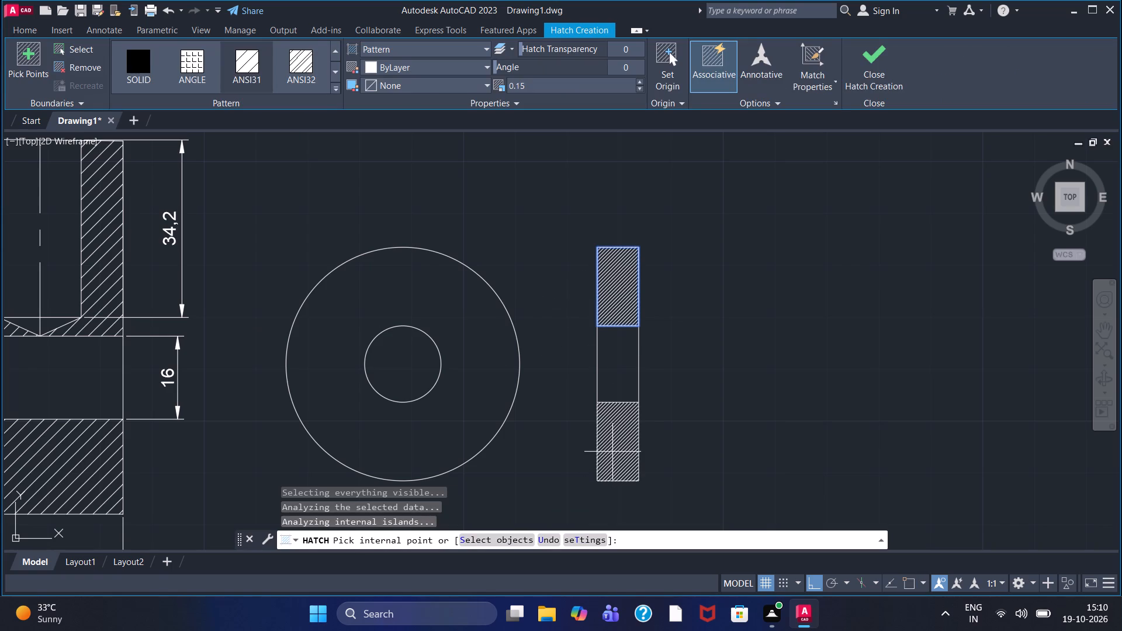
click(612, 452)
click(639, 82)
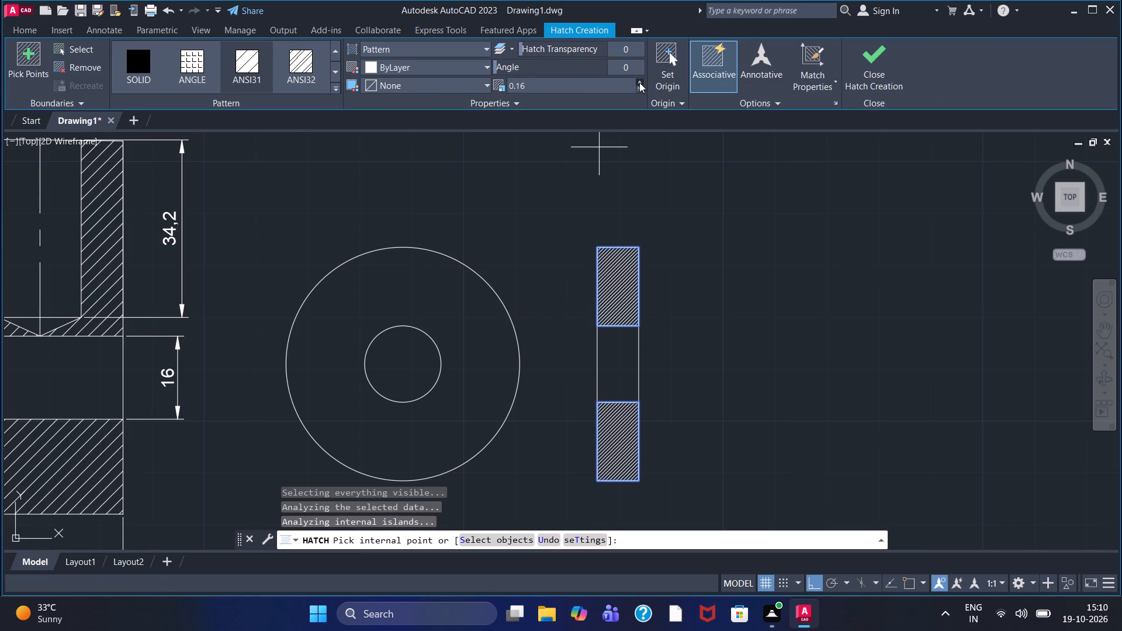
click(639, 82)
click(639, 82)
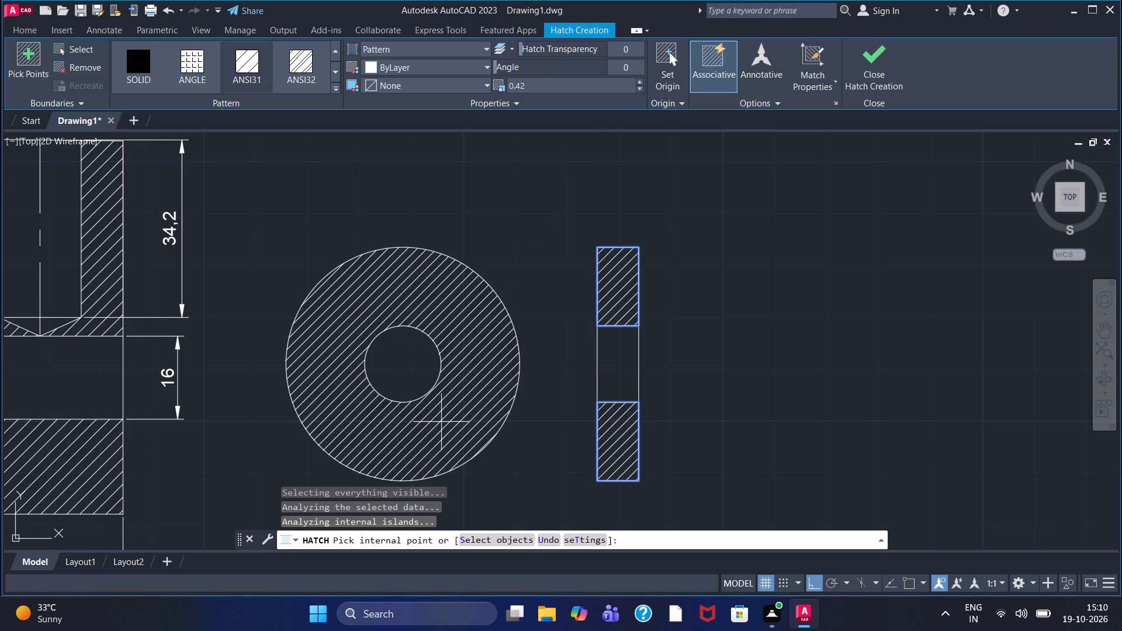
click(879, 64)
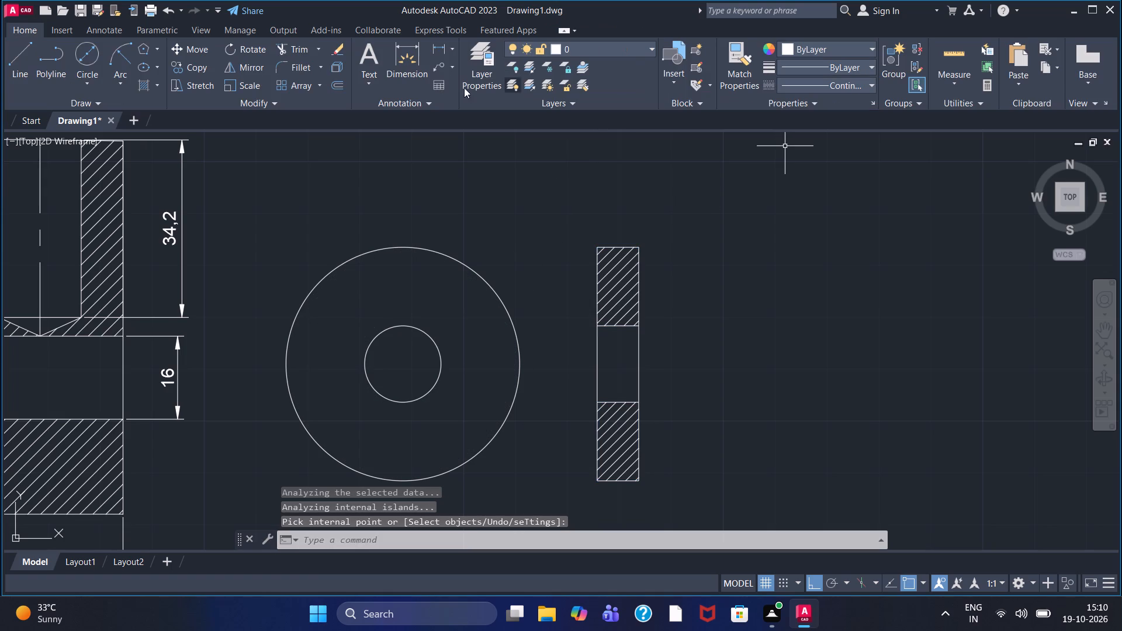
Add a vertical linear dimension for the washer's outer circle, placed between the circle and the side view.
double_click(449, 54)
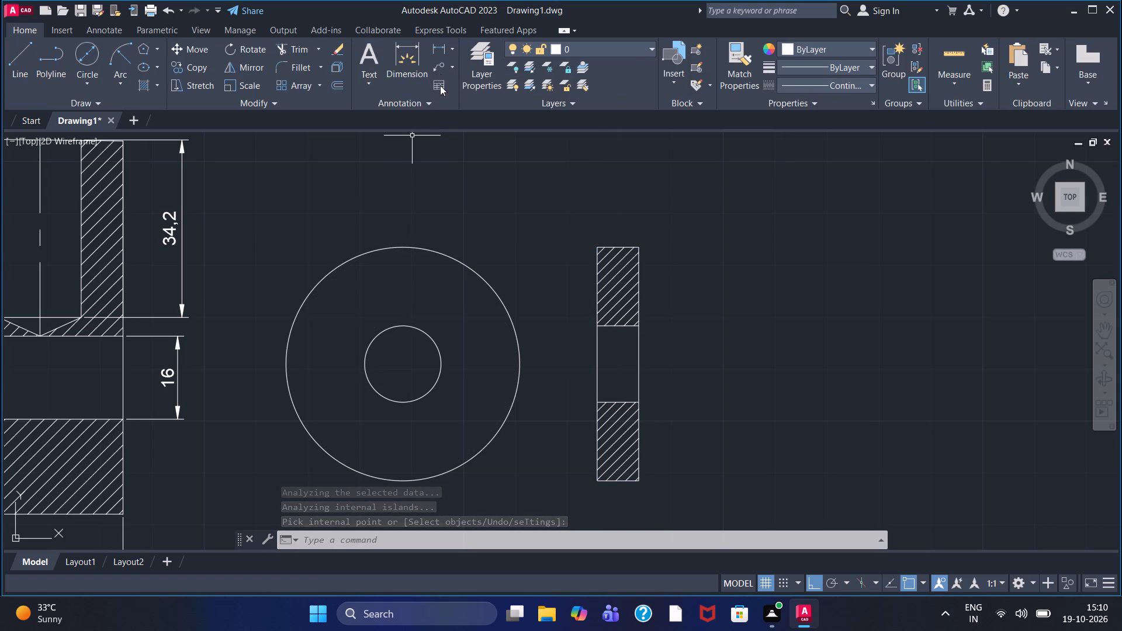
click(436, 53)
click(406, 245)
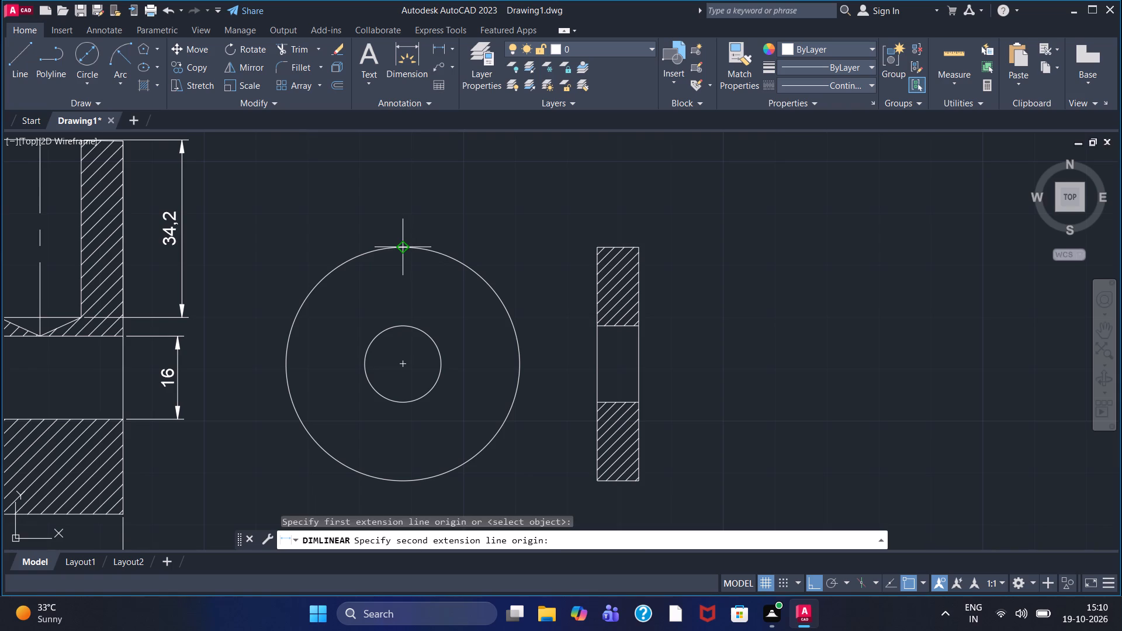
click(403, 482)
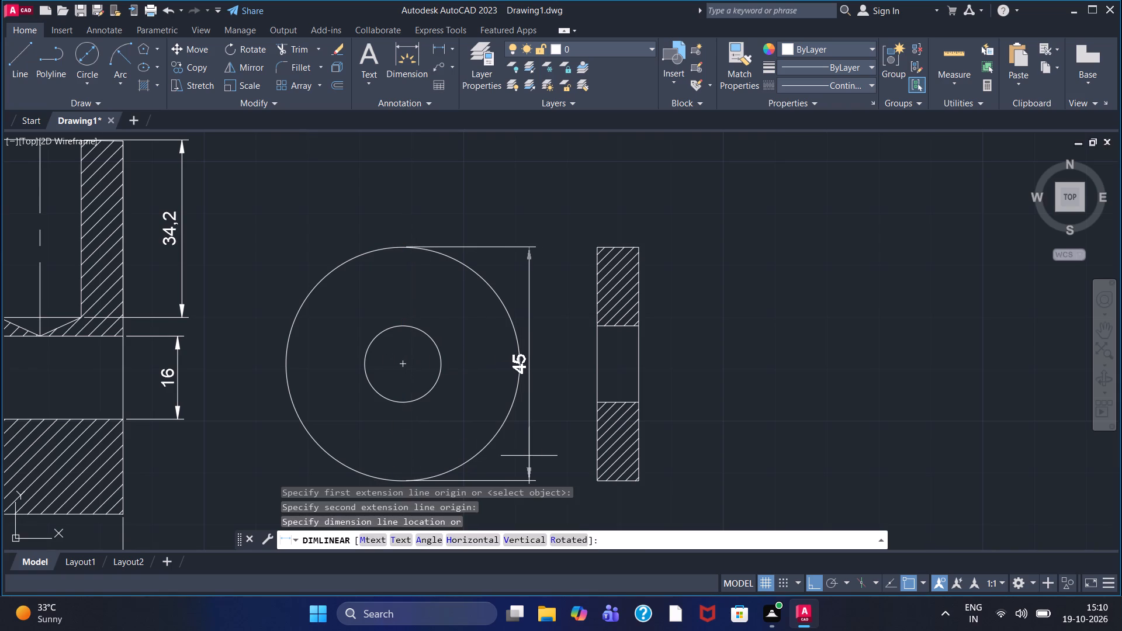
click(552, 455)
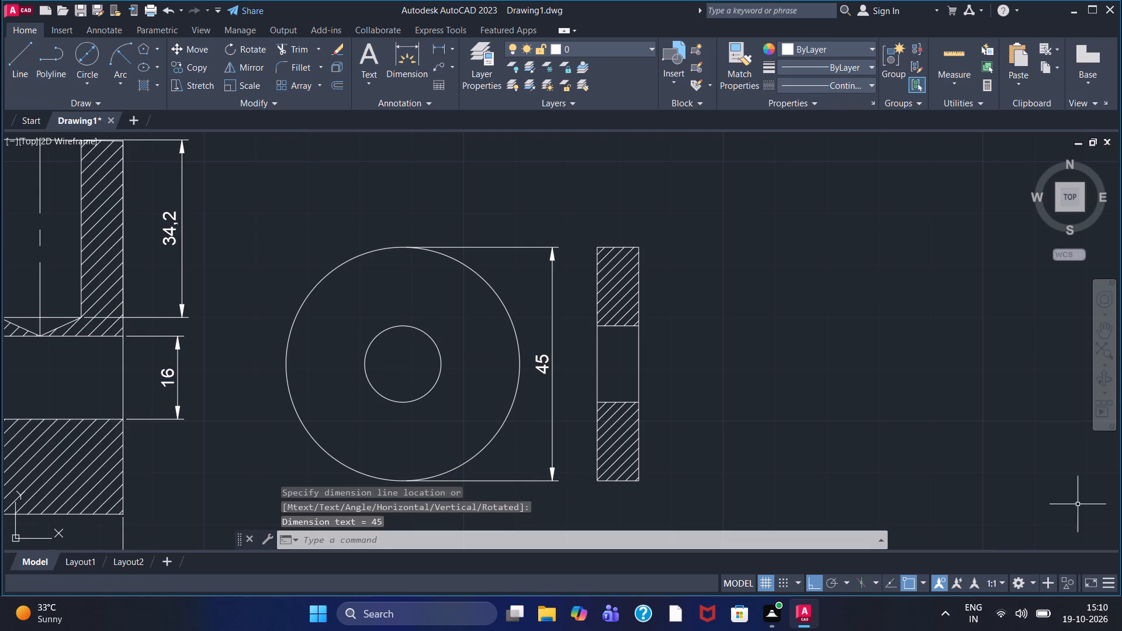
Add a horizontal linear dimension for the washer's thickness below the side view.
click(438, 51)
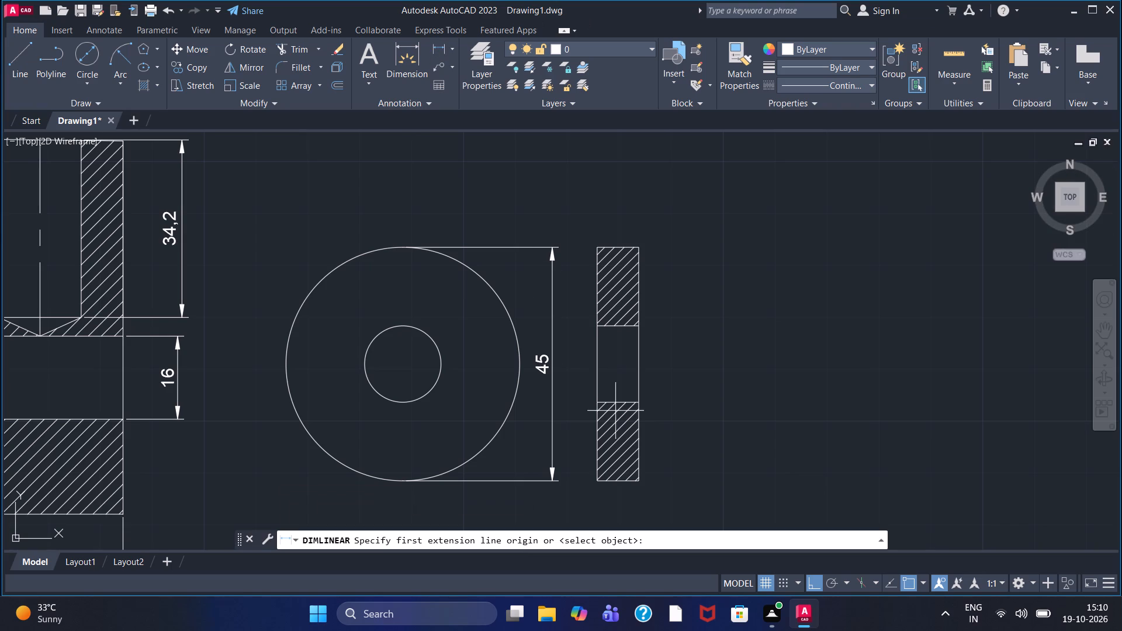
click(597, 478)
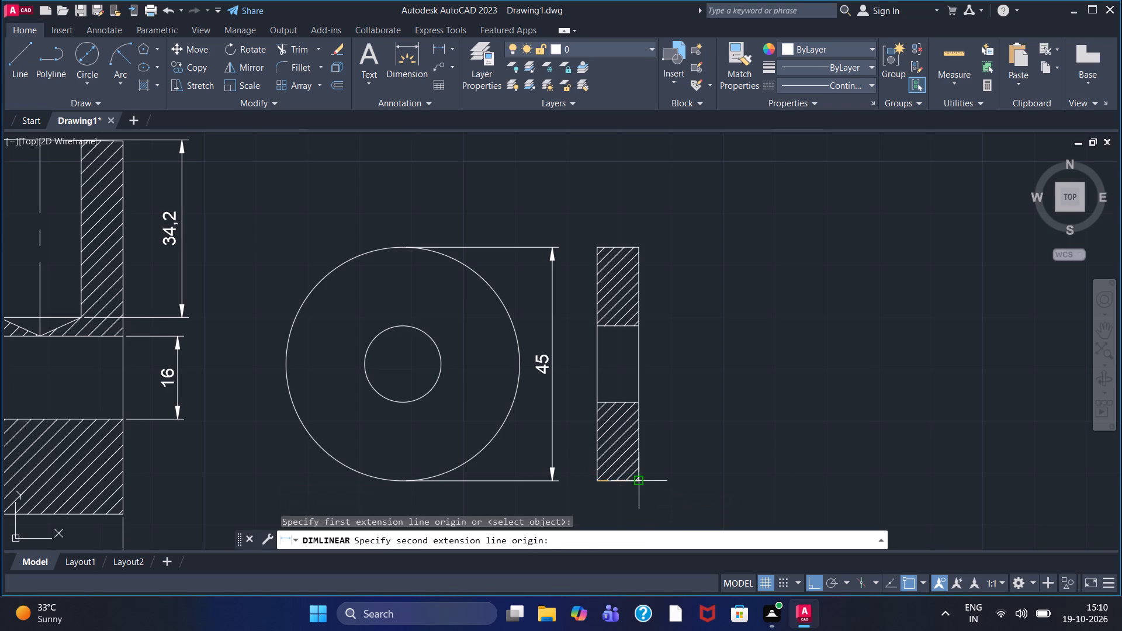
double_click(638, 481)
double_click(611, 510)
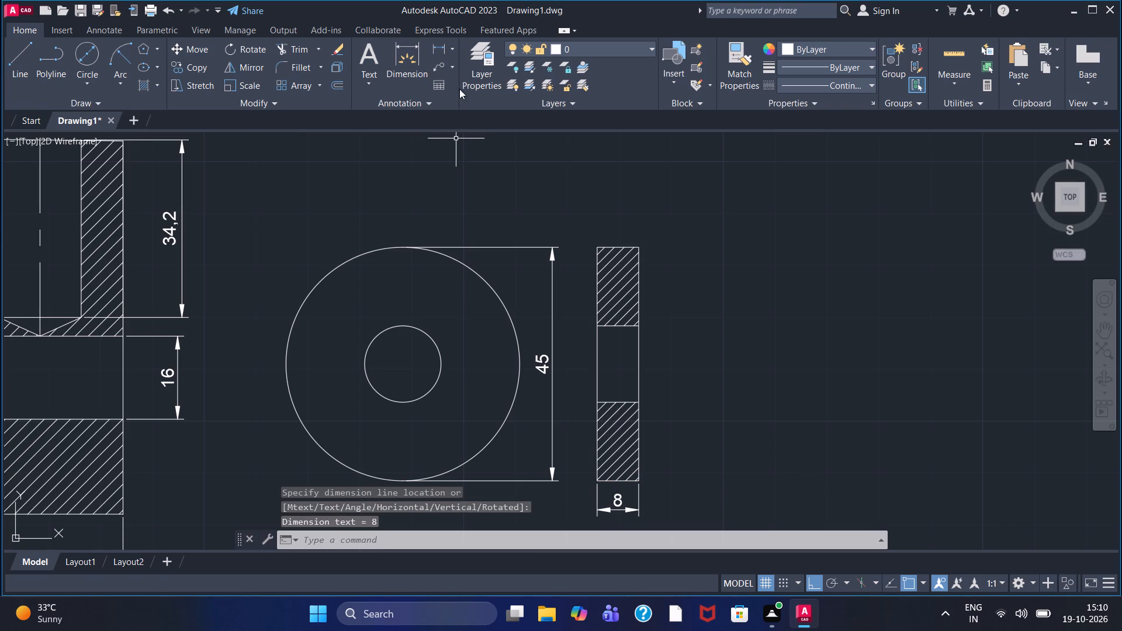
Add a vertical linear dimension for the hole height on the outer side of the washer's side view.
click(439, 54)
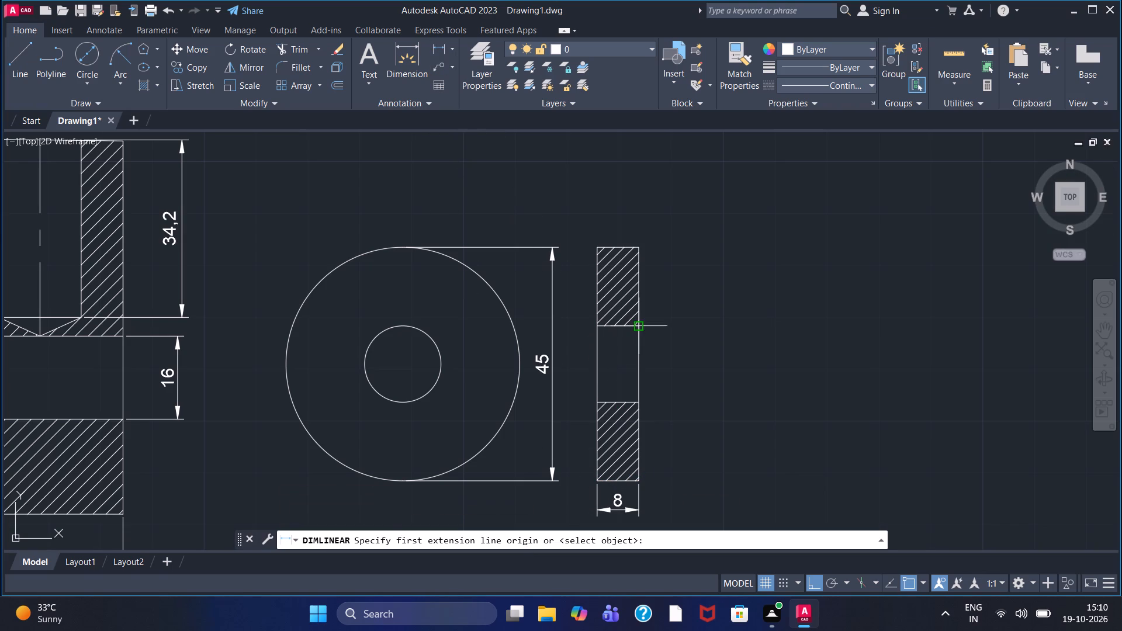
click(637, 324)
click(640, 400)
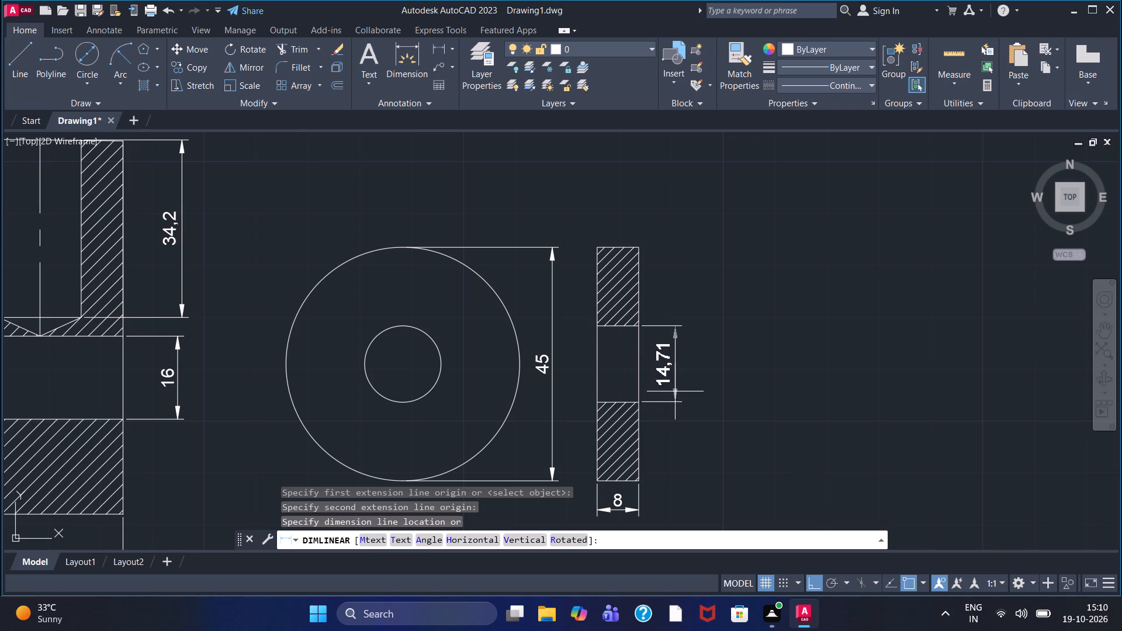
click(687, 392)
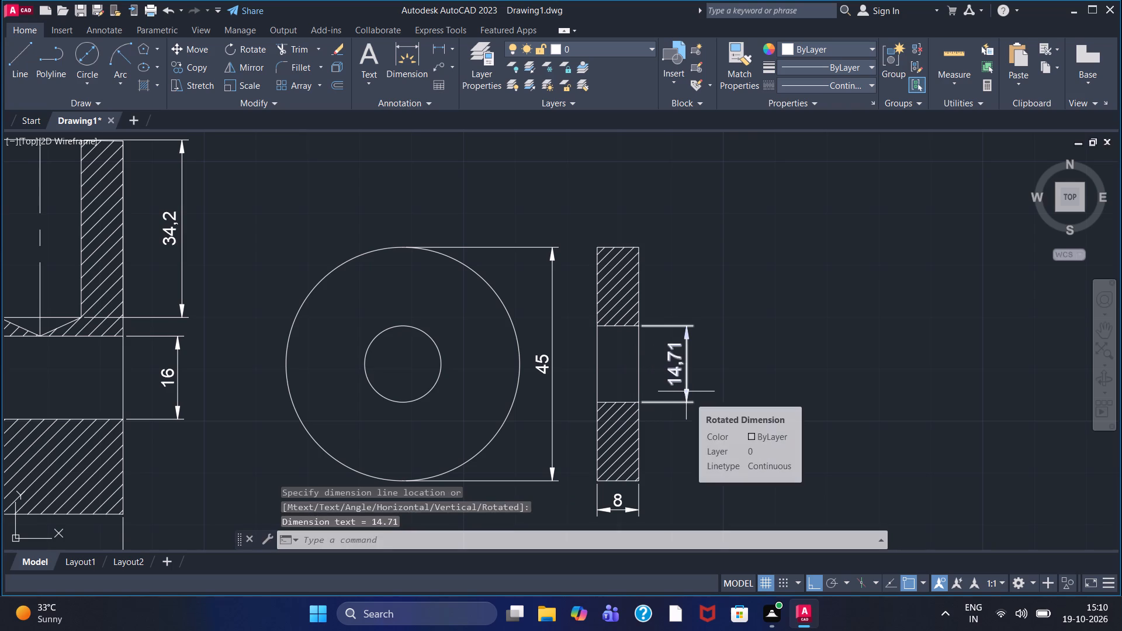
Draw a closed 56 by 20 rectangle from lines in the empty area beside the bracket's front view.
scroll(607, 246, down, 1)
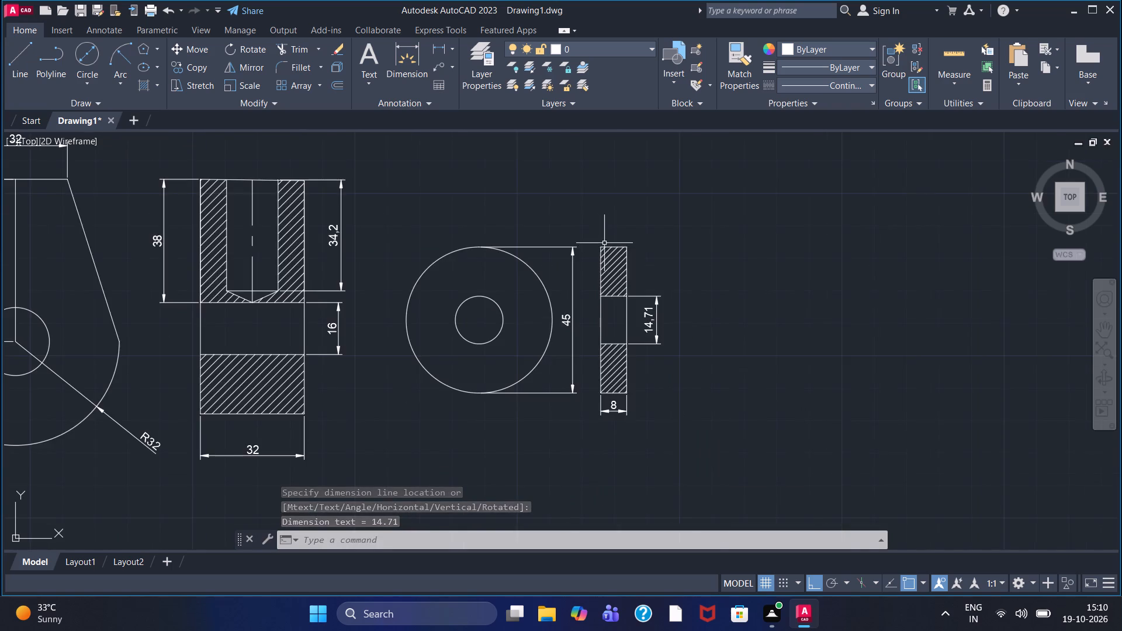
scroll(604, 242, down, 1)
middle_drag(579, 200, 589, 370)
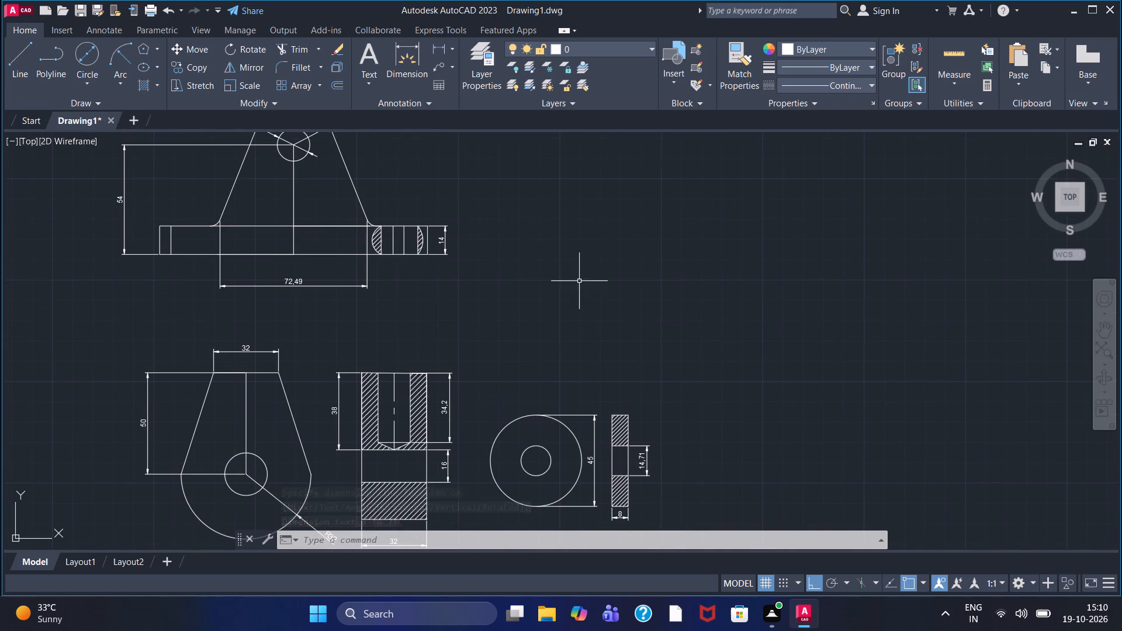
middle_drag(579, 281, 585, 359)
scroll(586, 359, down, 1)
middle_click(586, 359)
scroll(586, 359, up, 1)
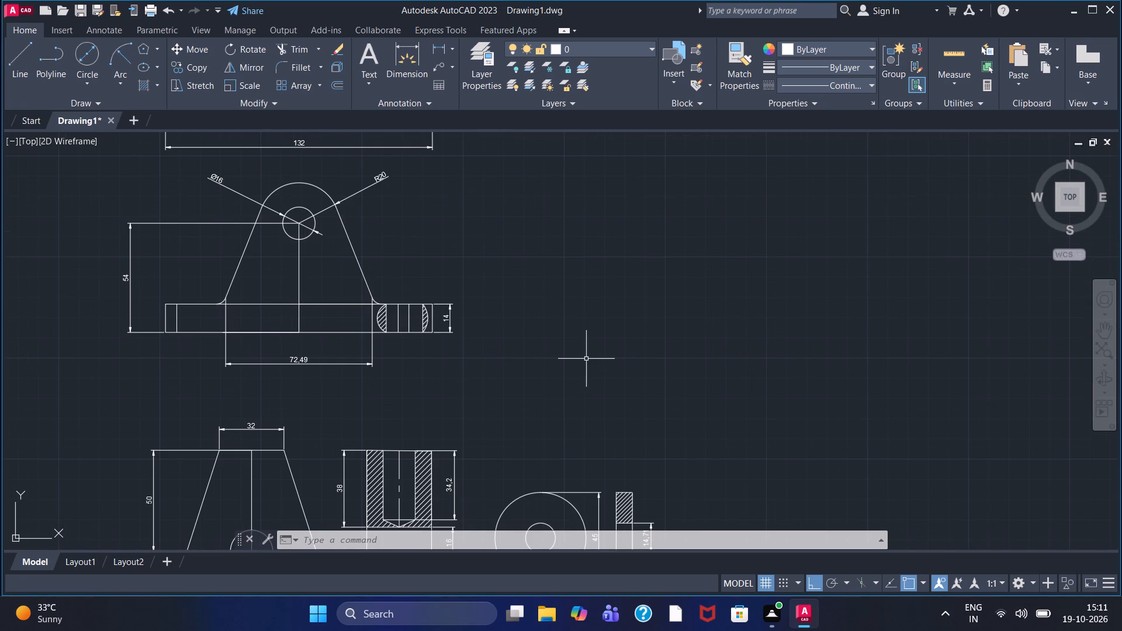
click(30, 53)
double_click(541, 316)
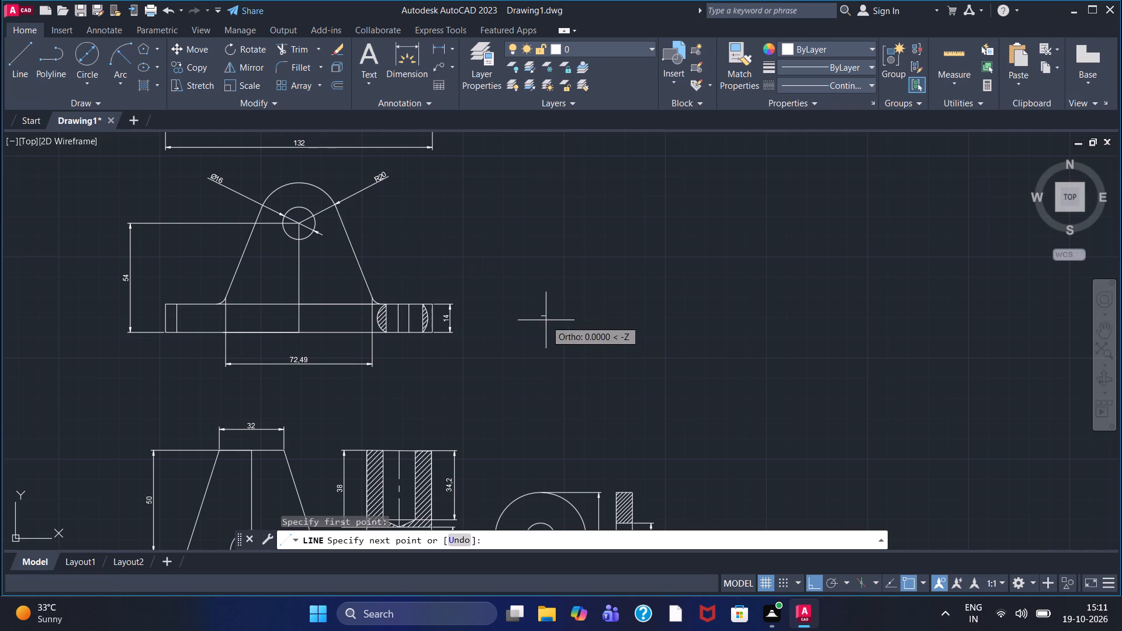
text(56)
key(Return)
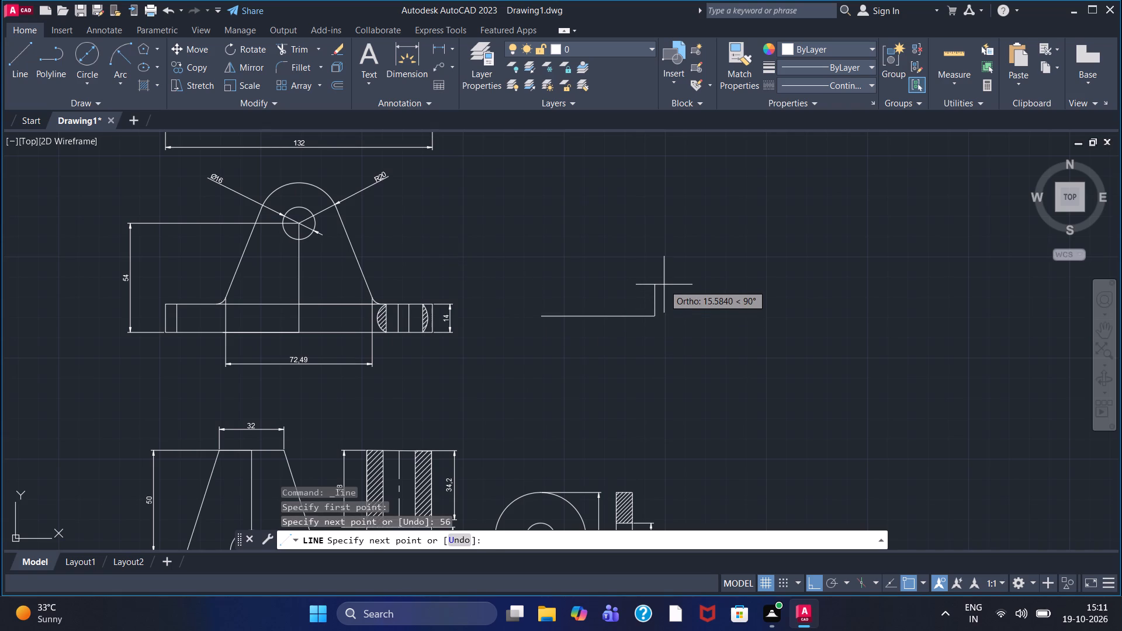
text(20)
key(Return)
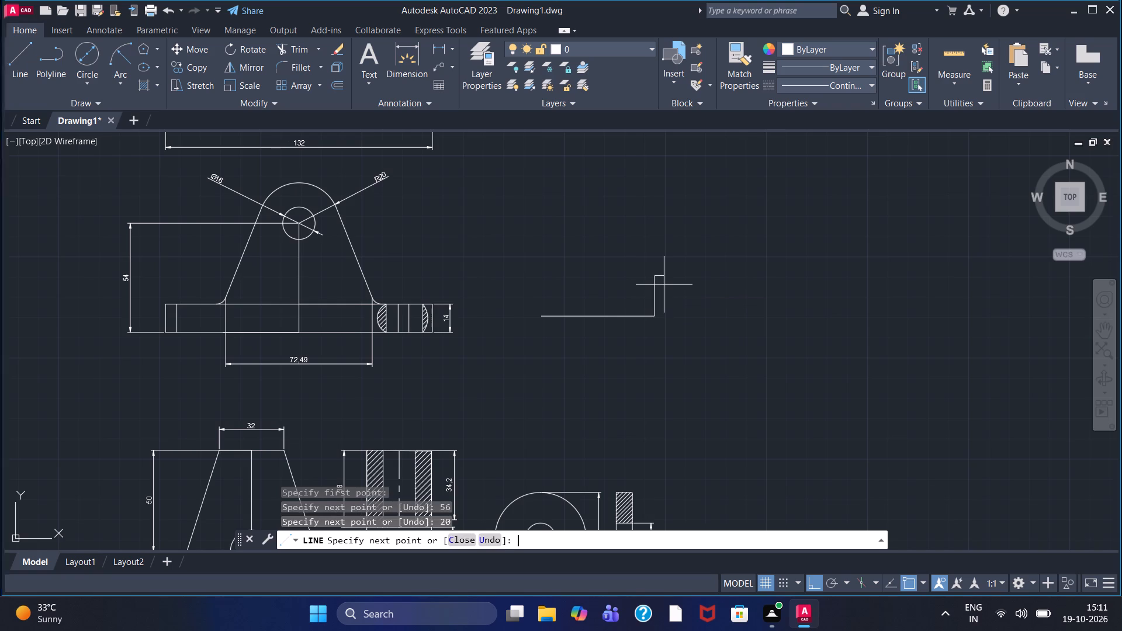
text(56)
key(Return)
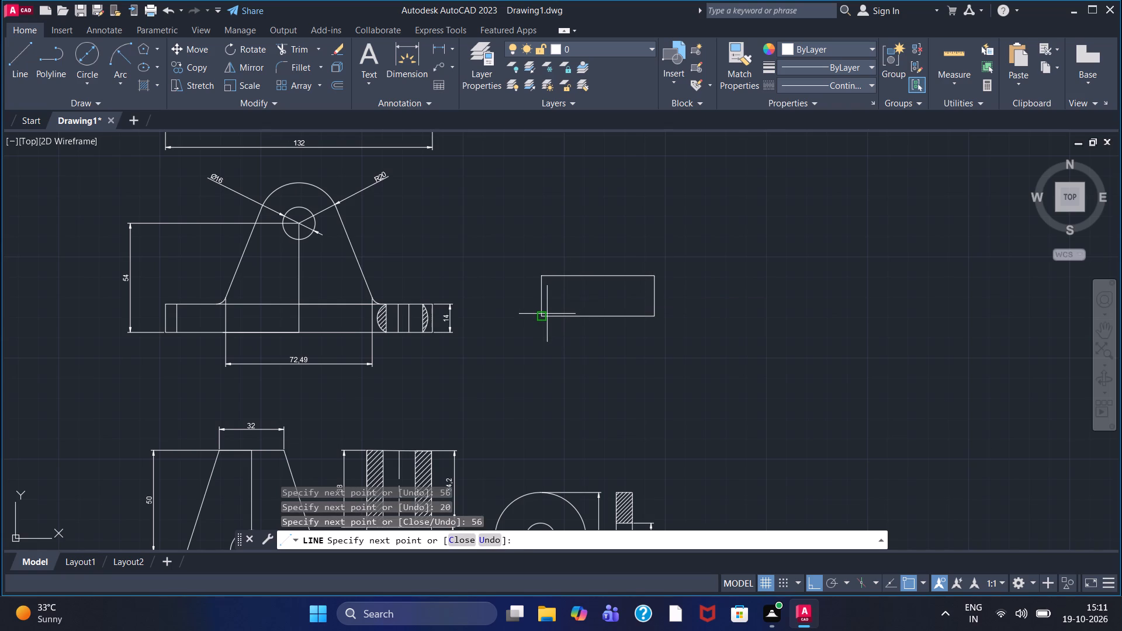
double_click(544, 315)
right_click(544, 315)
click(559, 323)
Draw a line 32 long leftward from the new rectangle's upper right corner, continuing vertically down past its bottom edge.
scroll(559, 316, up, 1)
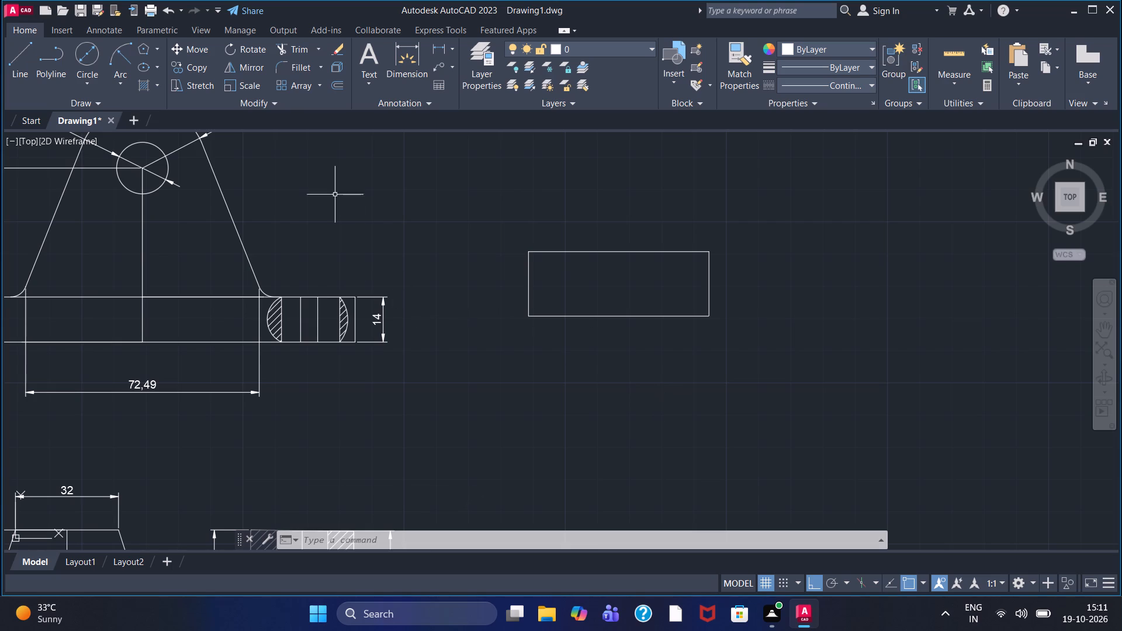
click(23, 61)
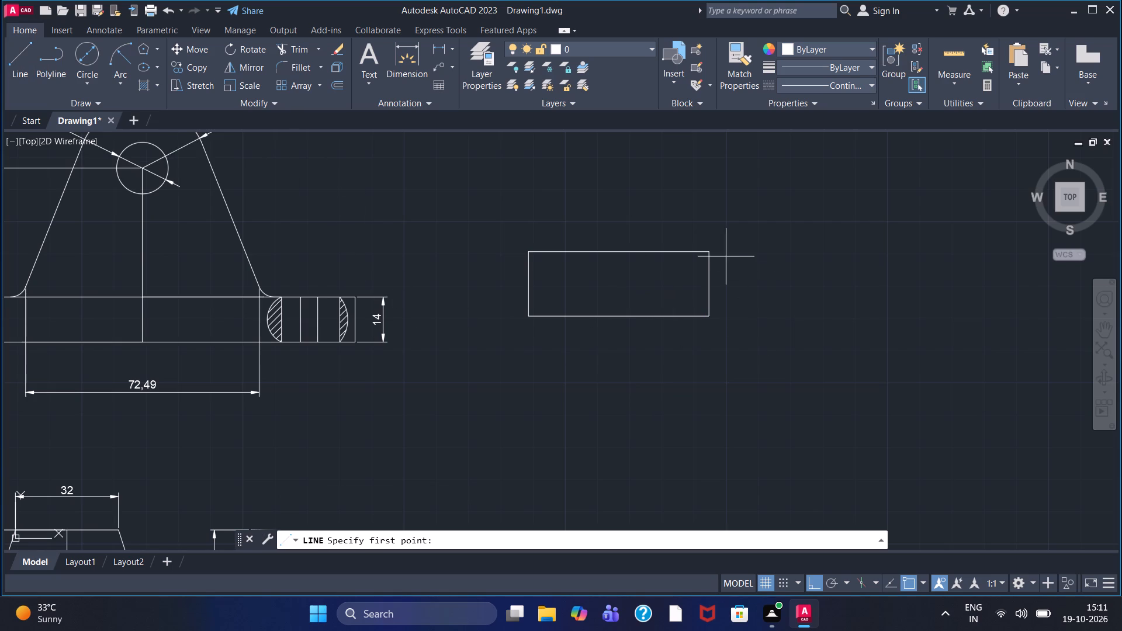
click(711, 251)
text(32)
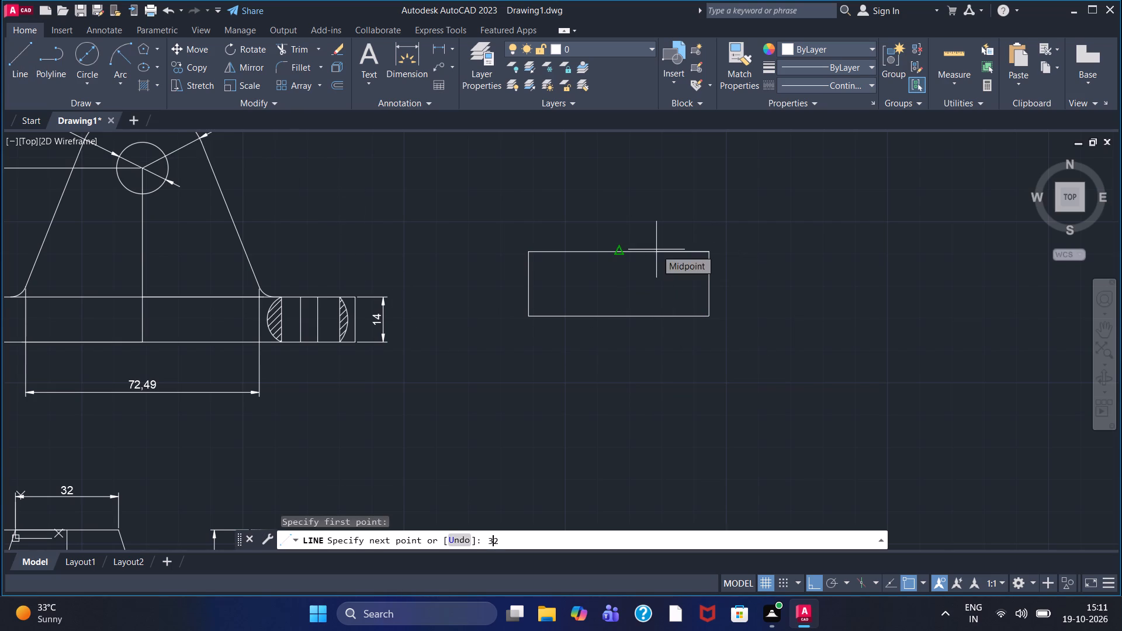
key(Return)
click(617, 337)
right_click(617, 337)
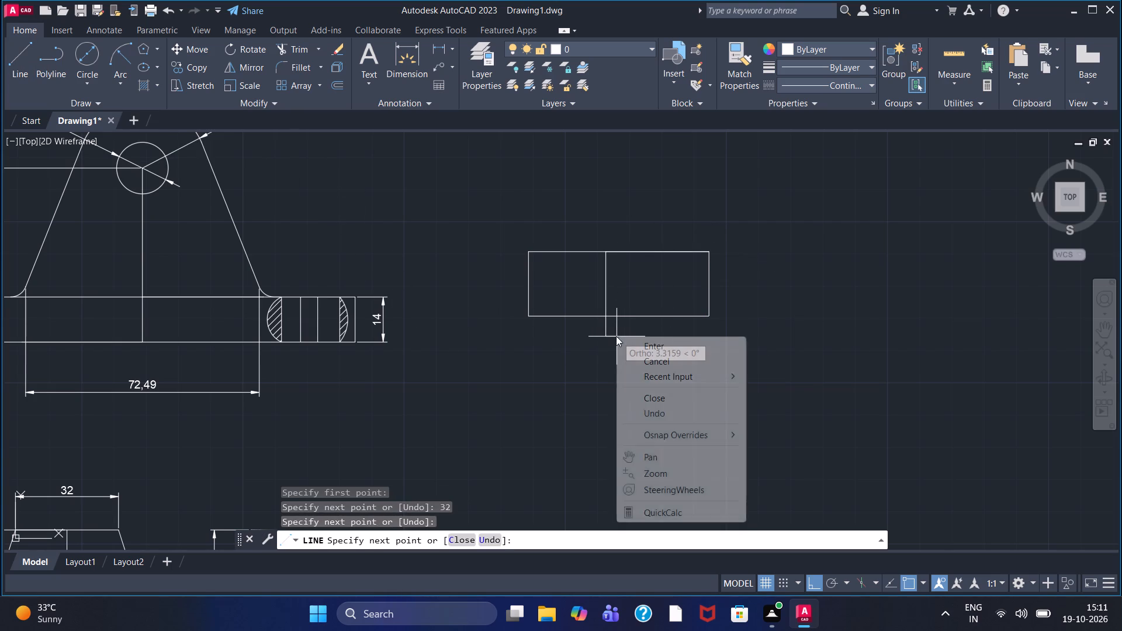
click(627, 338)
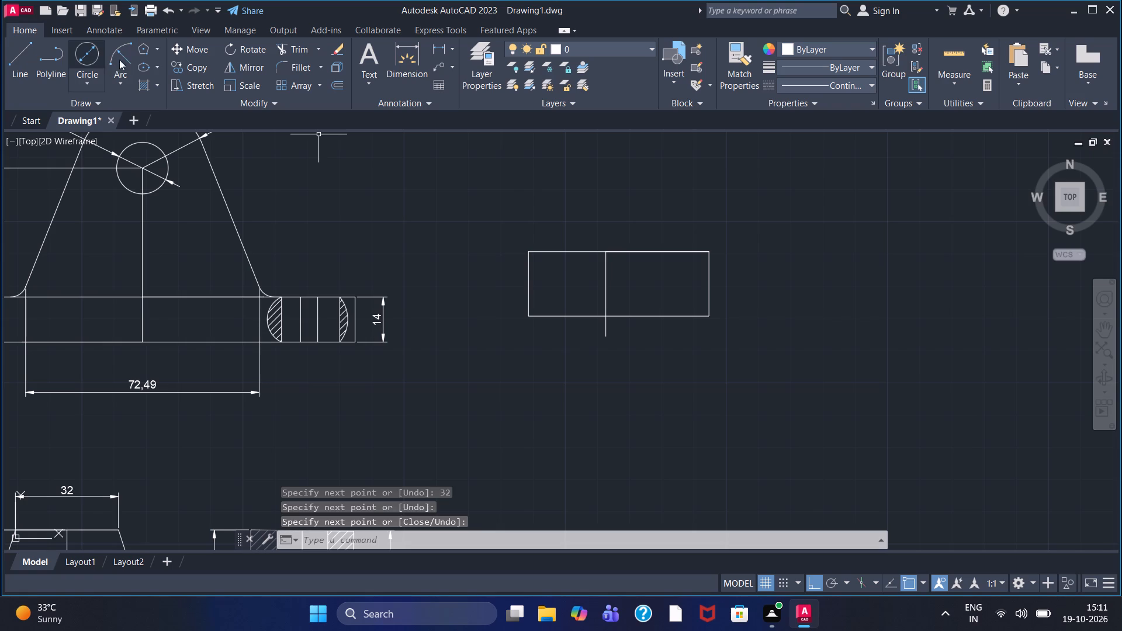
Trim the vertical divider's overhang below the rectangle and the overlapping line along its top edge.
click(282, 55)
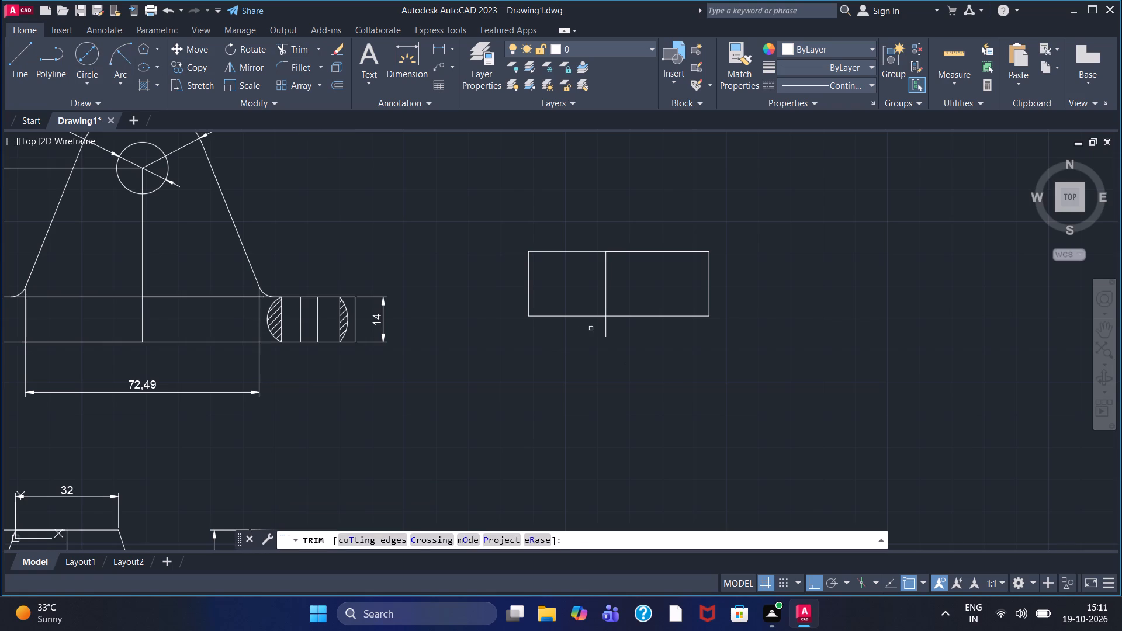
drag(595, 328, 629, 328)
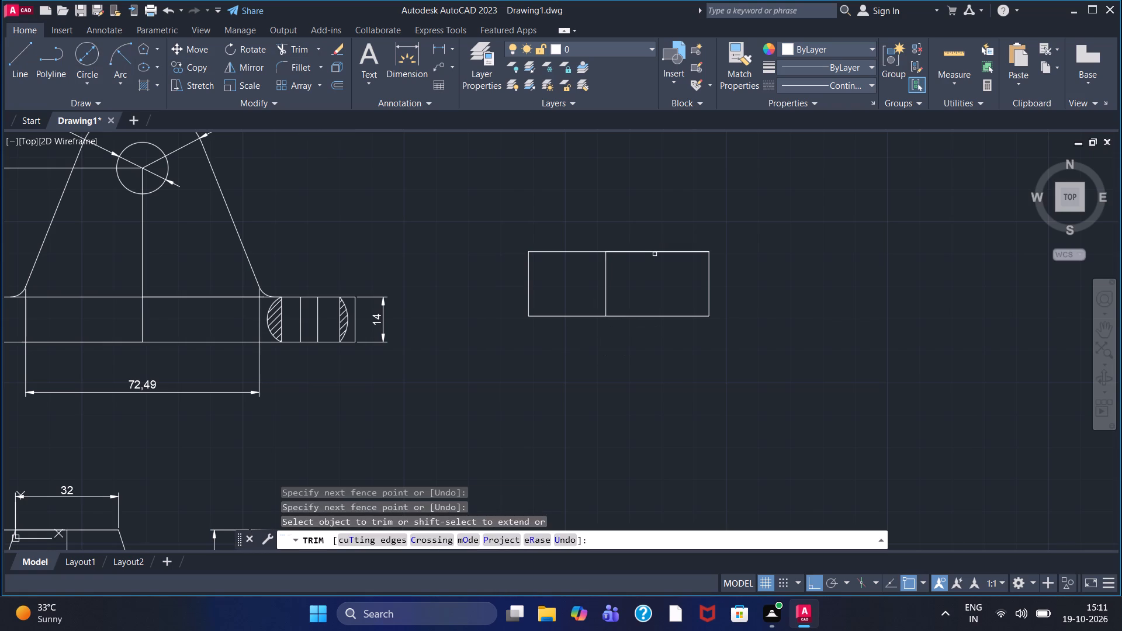
click(656, 252)
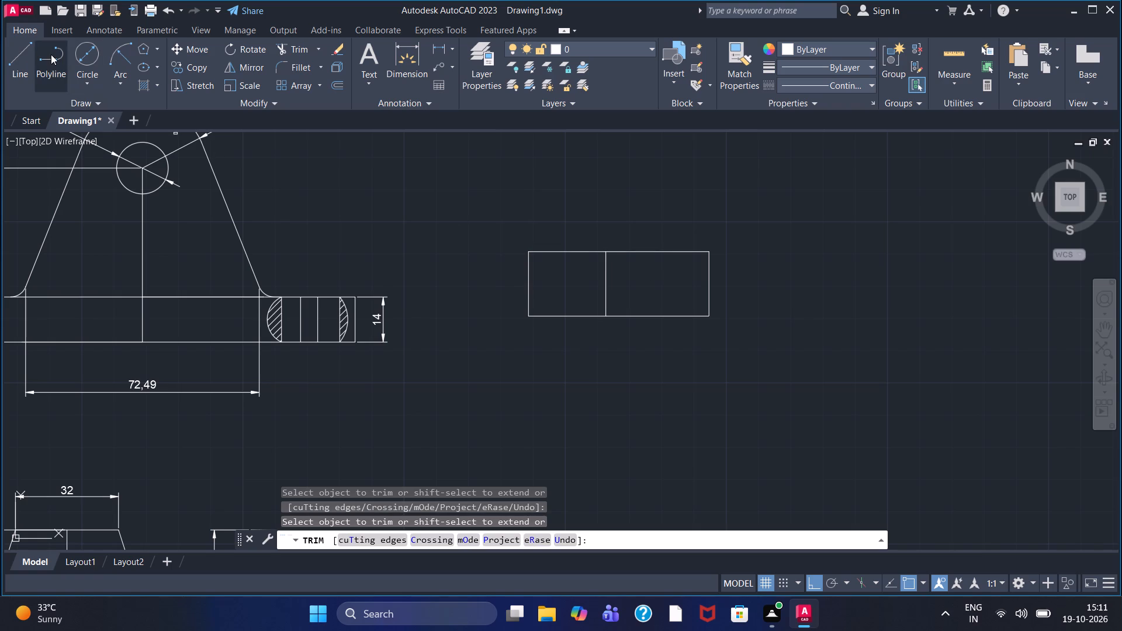
Offset the new rectangle's left edge a short distance inward using the Through option.
click(340, 78)
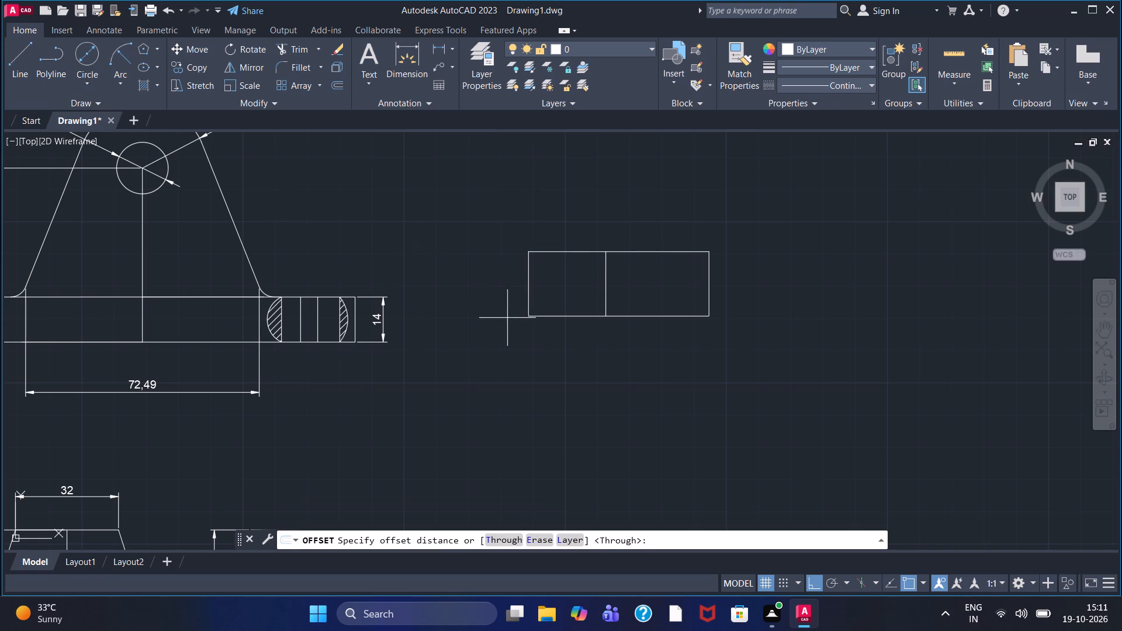
double_click(501, 539)
click(527, 287)
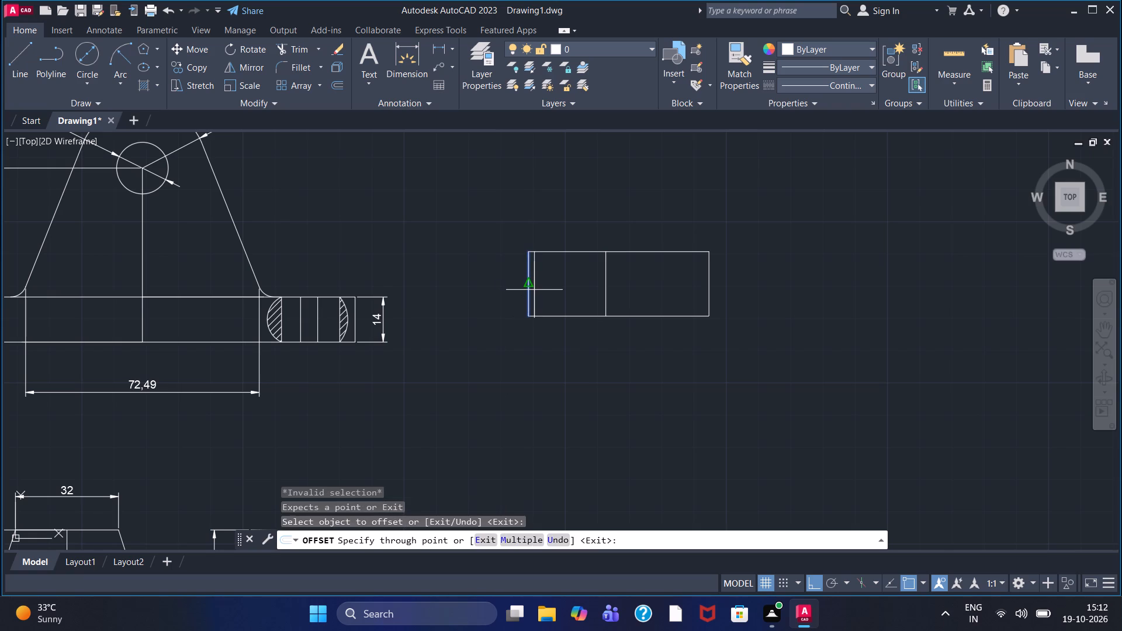
double_click(533, 290)
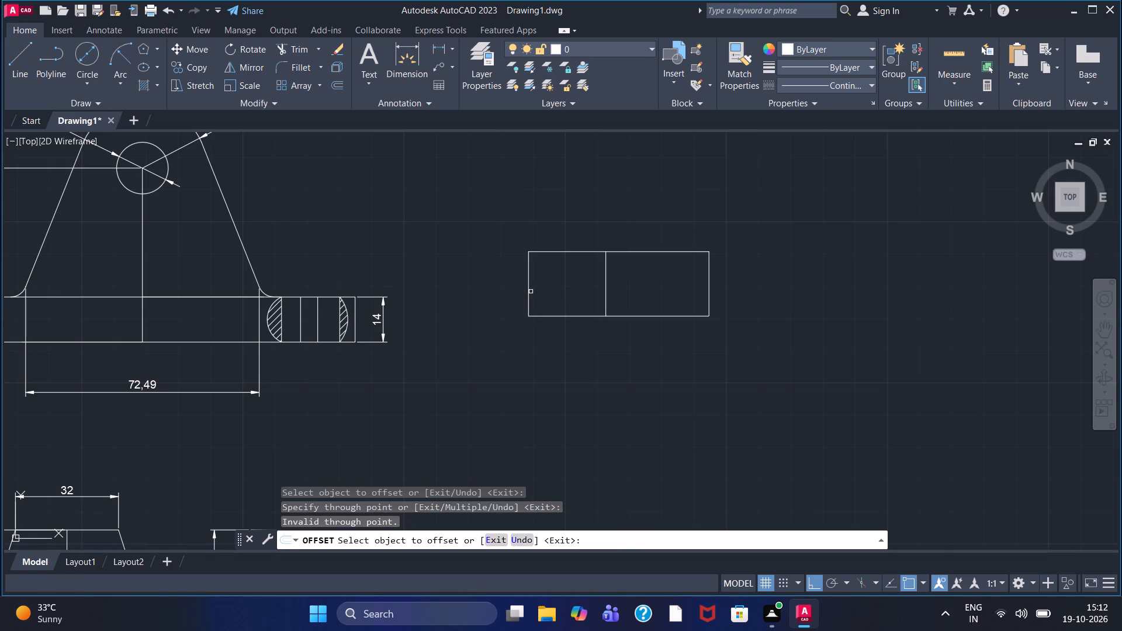
double_click(529, 292)
scroll(532, 293, down, 2)
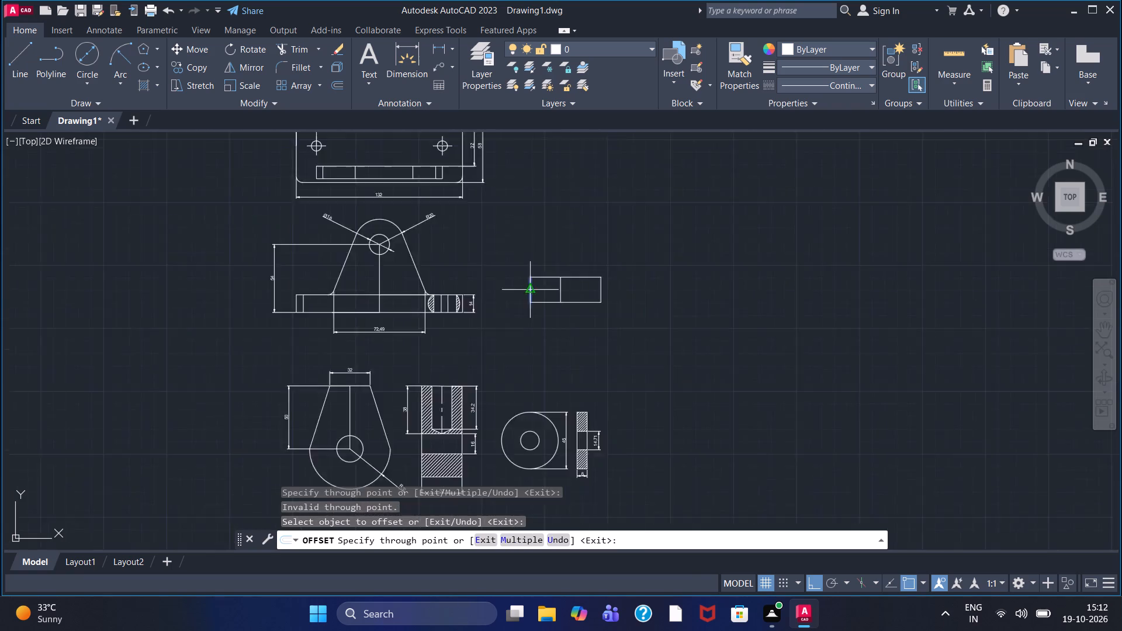
scroll(532, 293, up, 4)
double_click(515, 287)
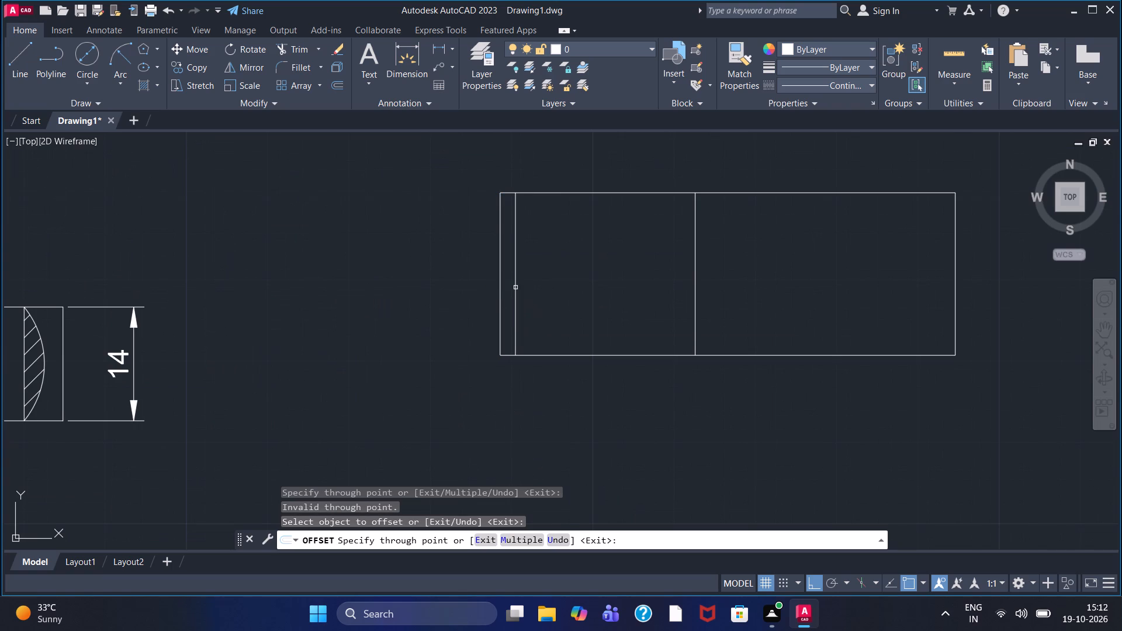
scroll(515, 287, down, 1)
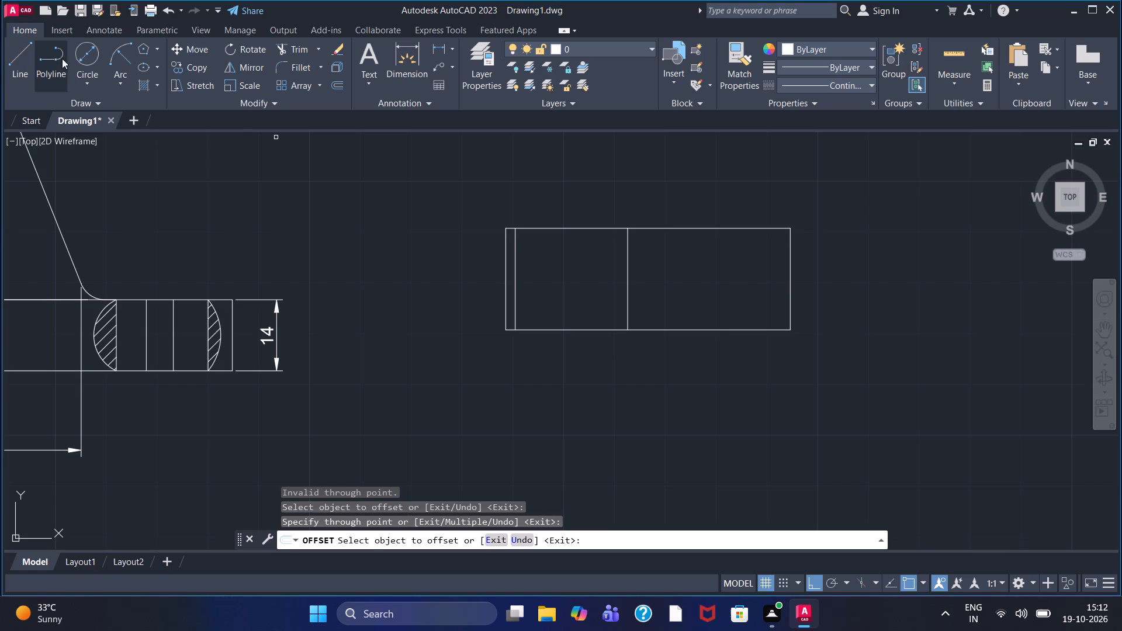
Draw a vertical line across the rectangle between the offset edge line and the divider, overshooting its top and bottom edges.
click(25, 61)
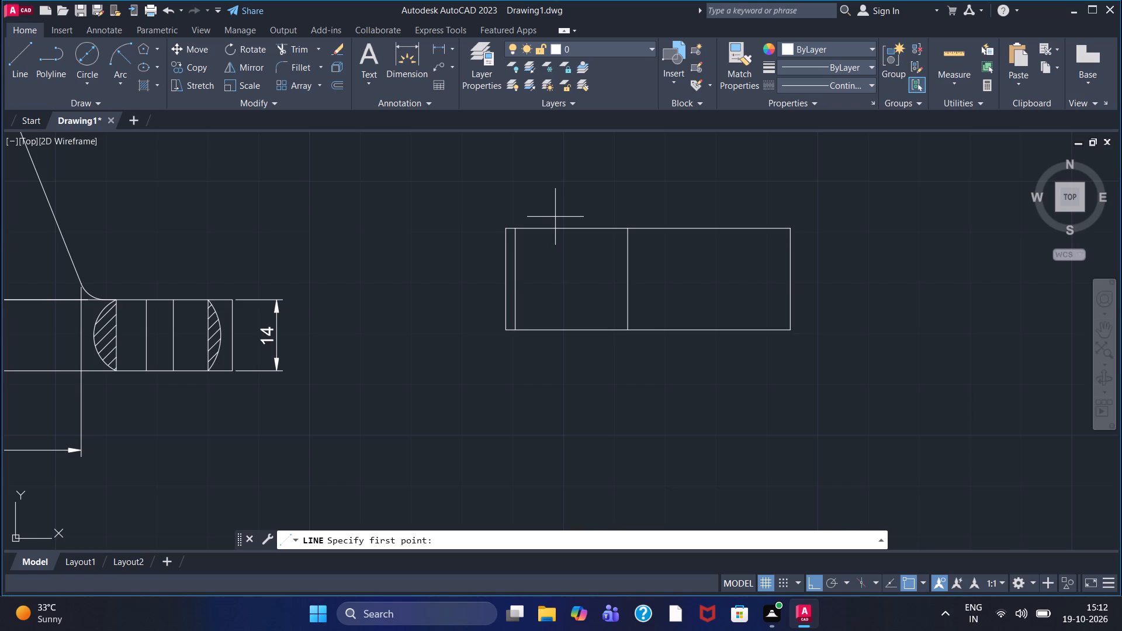
click(564, 217)
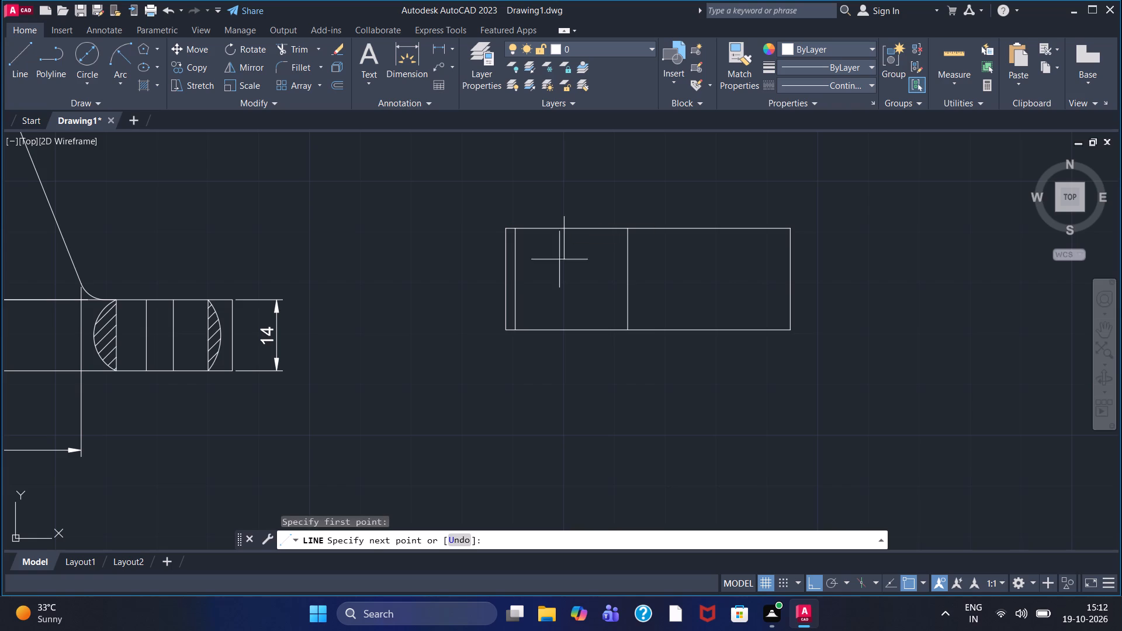
click(557, 349)
right_click(566, 358)
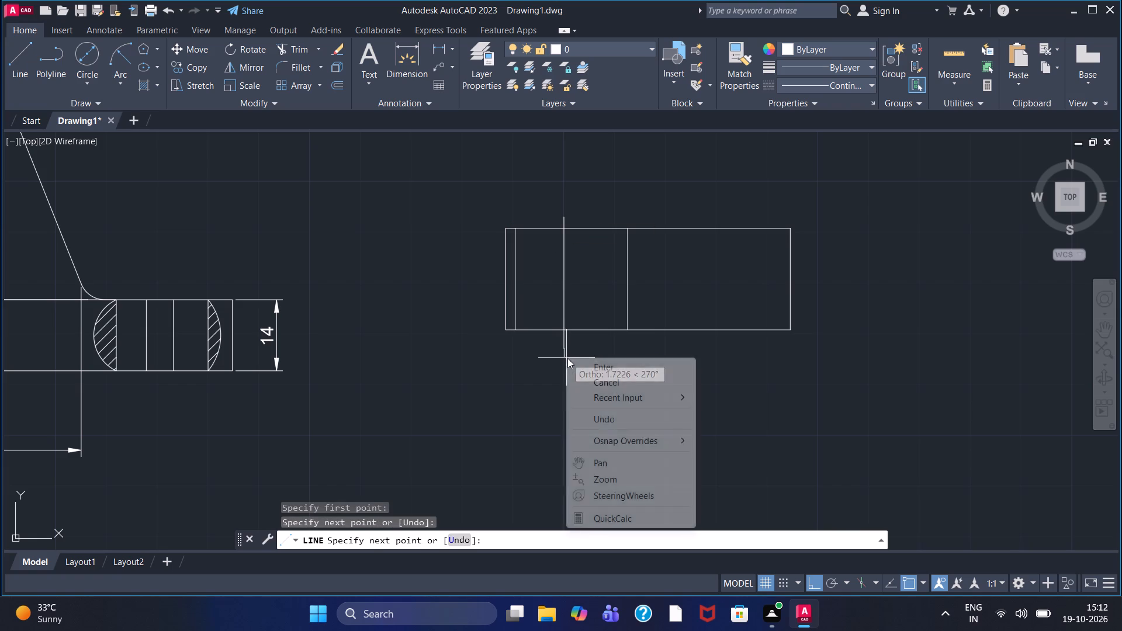
click(585, 363)
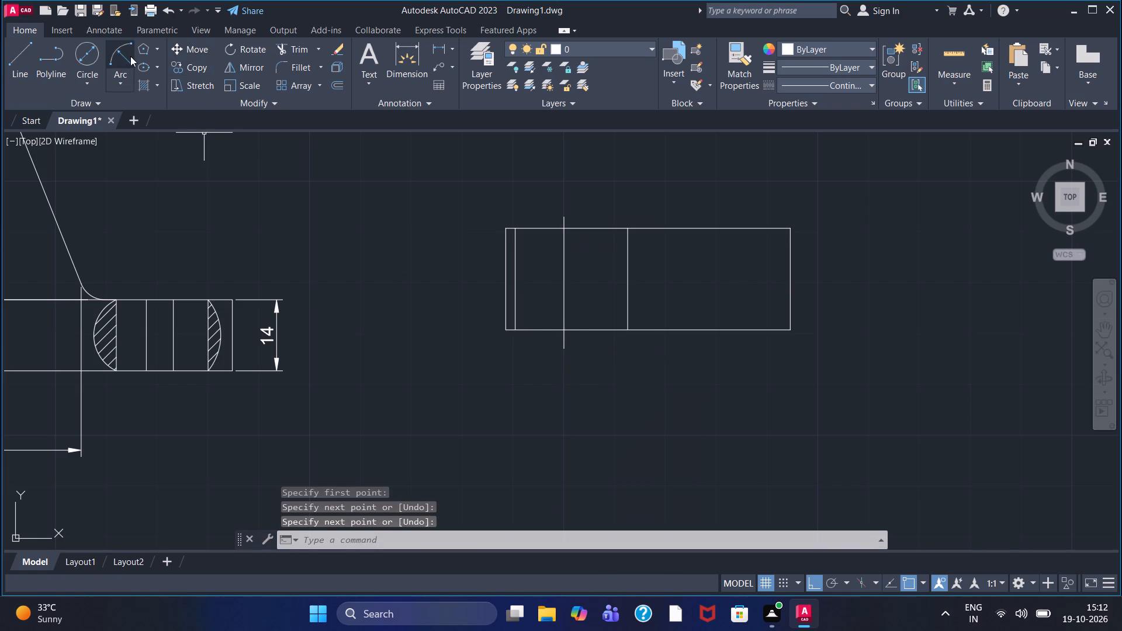
Trim the new vertical line's overhangs above and below the rectangle.
click(130, 56)
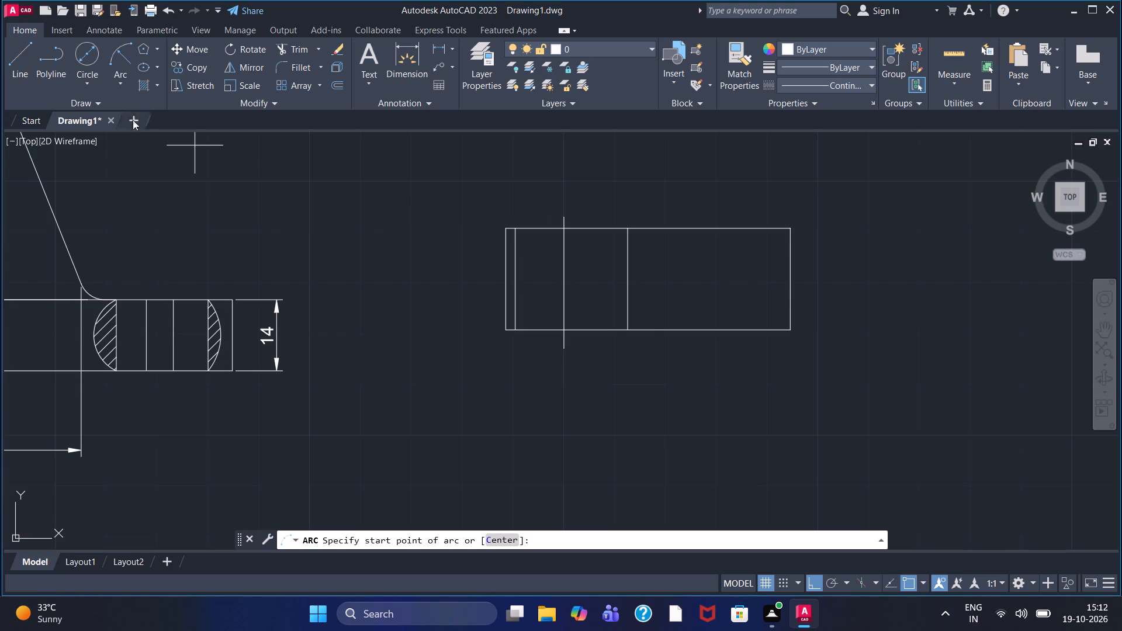
click(292, 55)
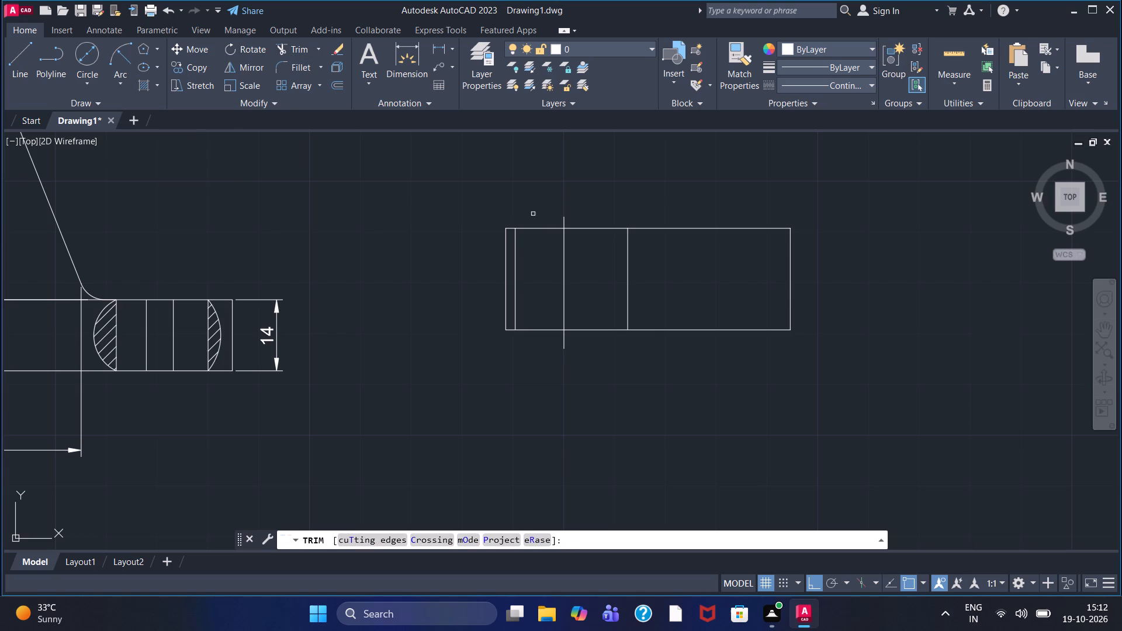
drag(558, 219, 567, 221)
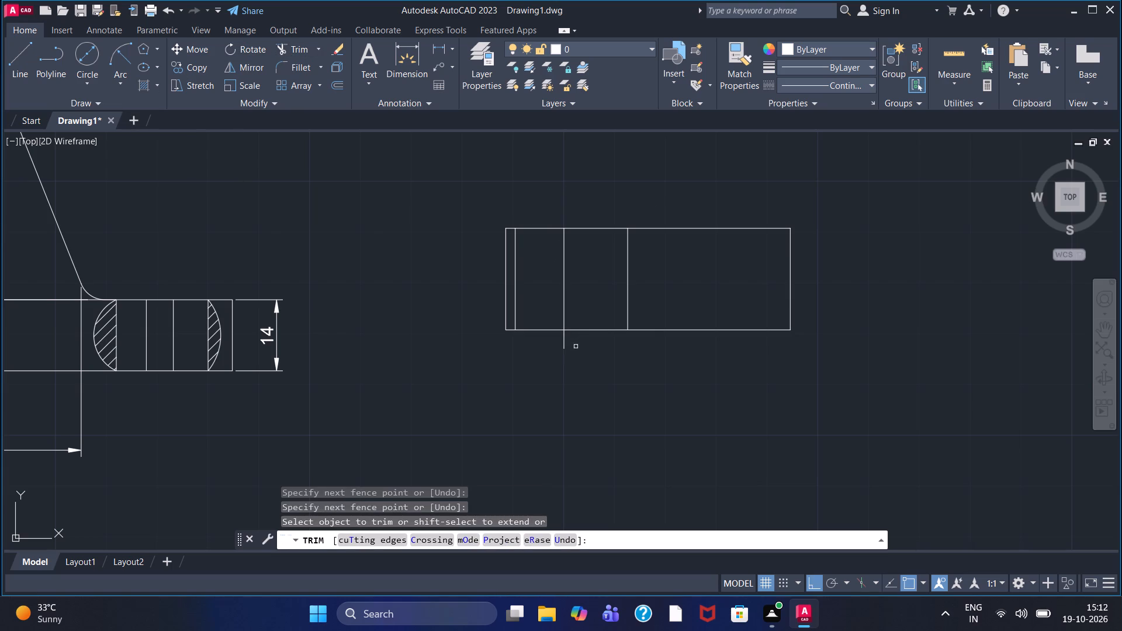
drag(554, 339, 570, 342)
Draw a shallow arc bulging downward between the upper ends of the new vertical line and the divider.
click(120, 55)
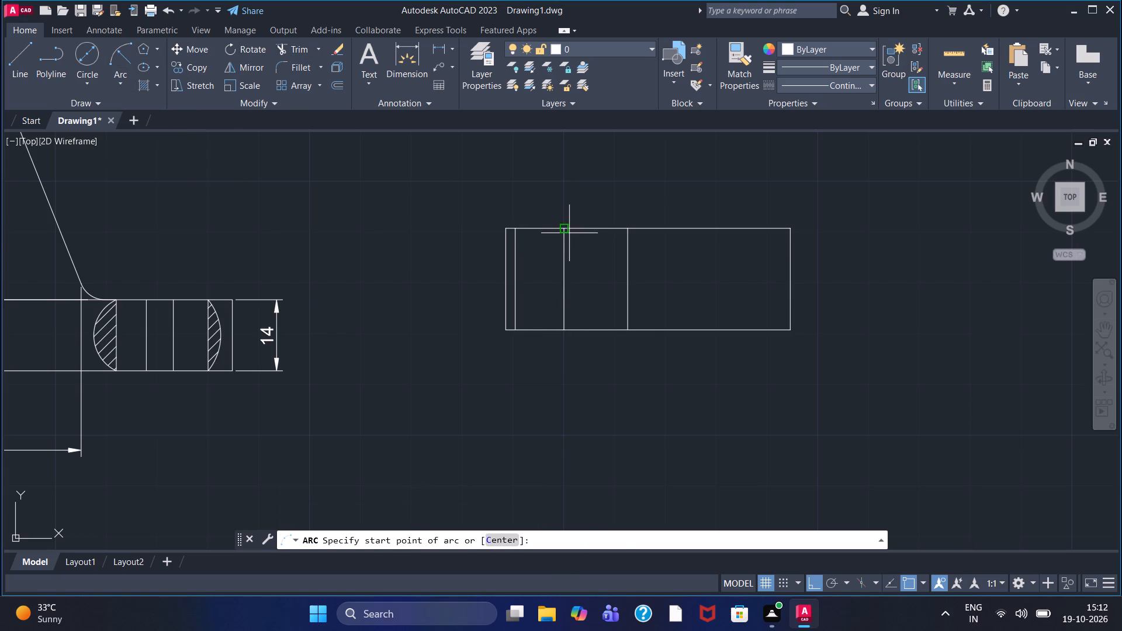
double_click(562, 231)
click(627, 228)
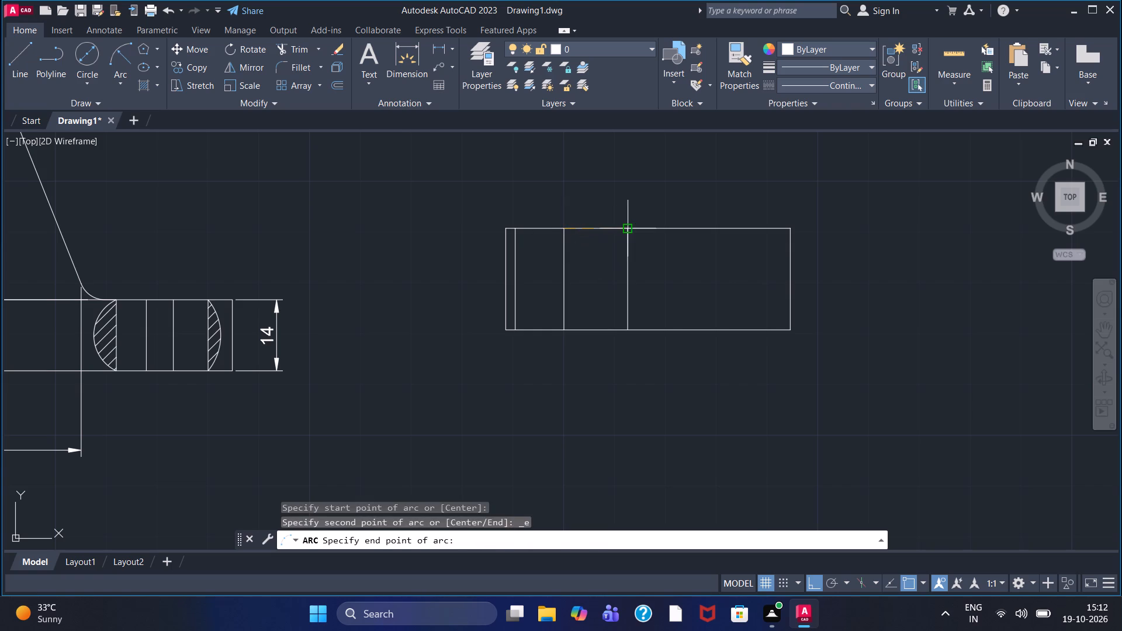
click(587, 255)
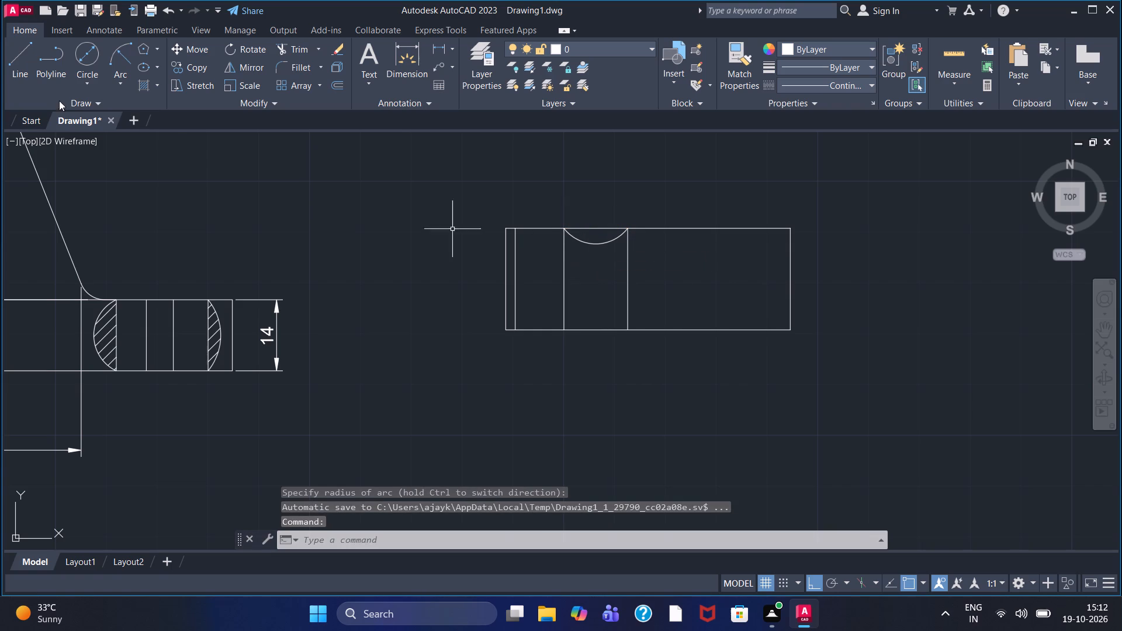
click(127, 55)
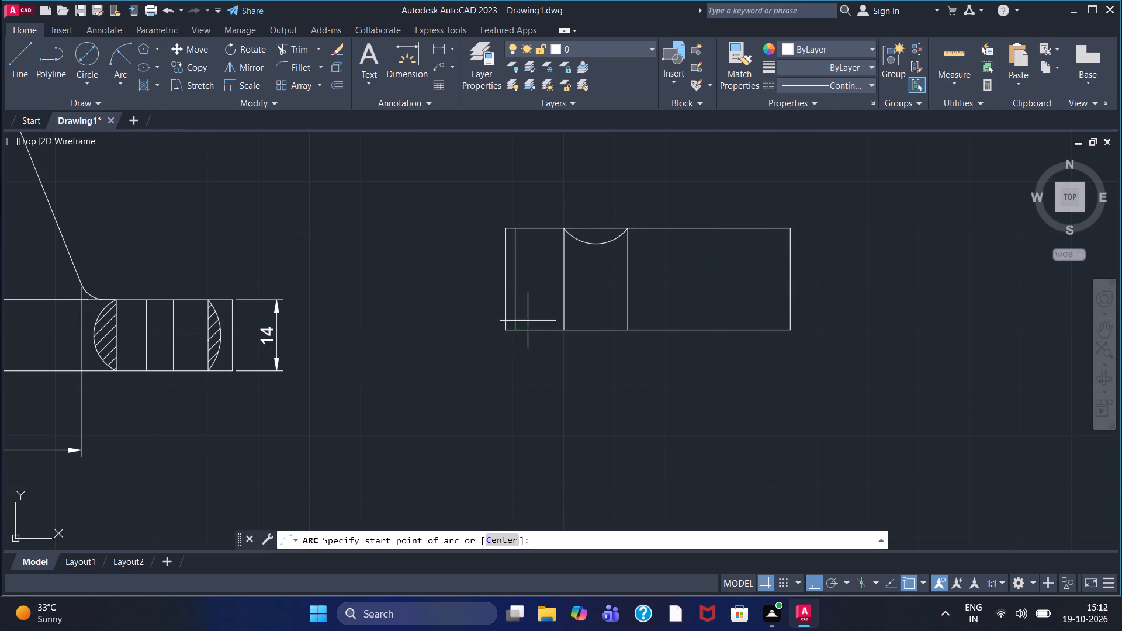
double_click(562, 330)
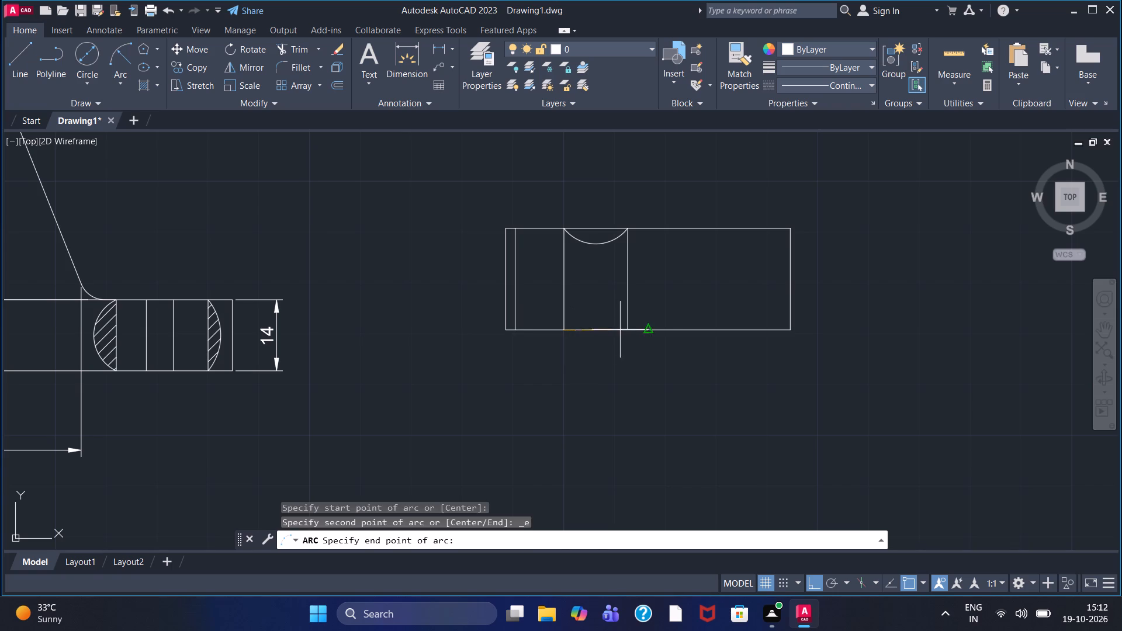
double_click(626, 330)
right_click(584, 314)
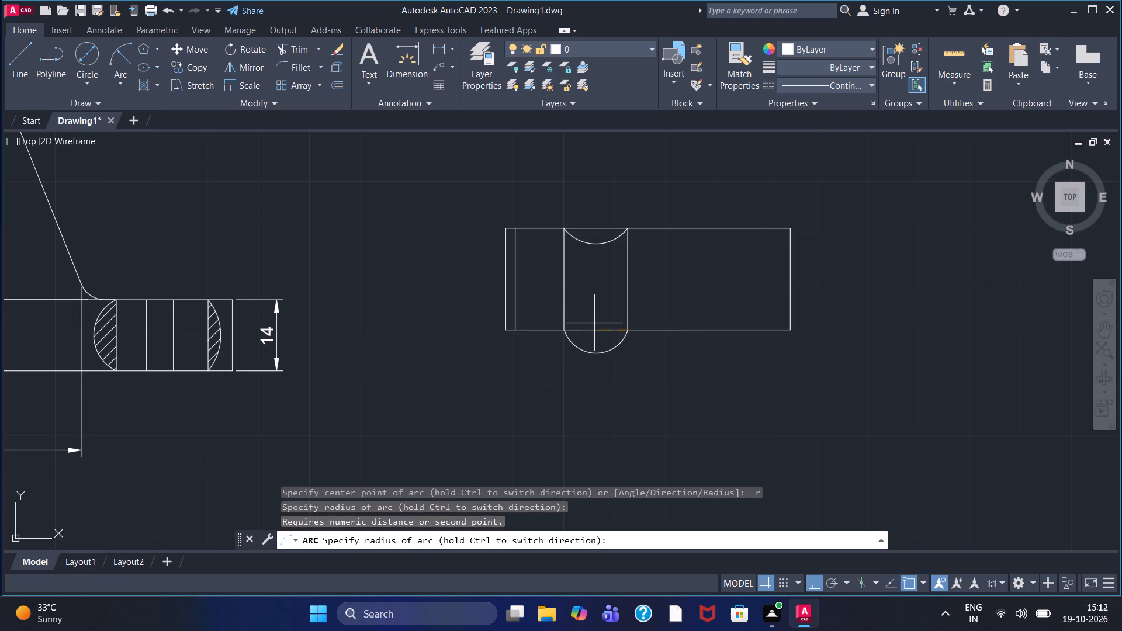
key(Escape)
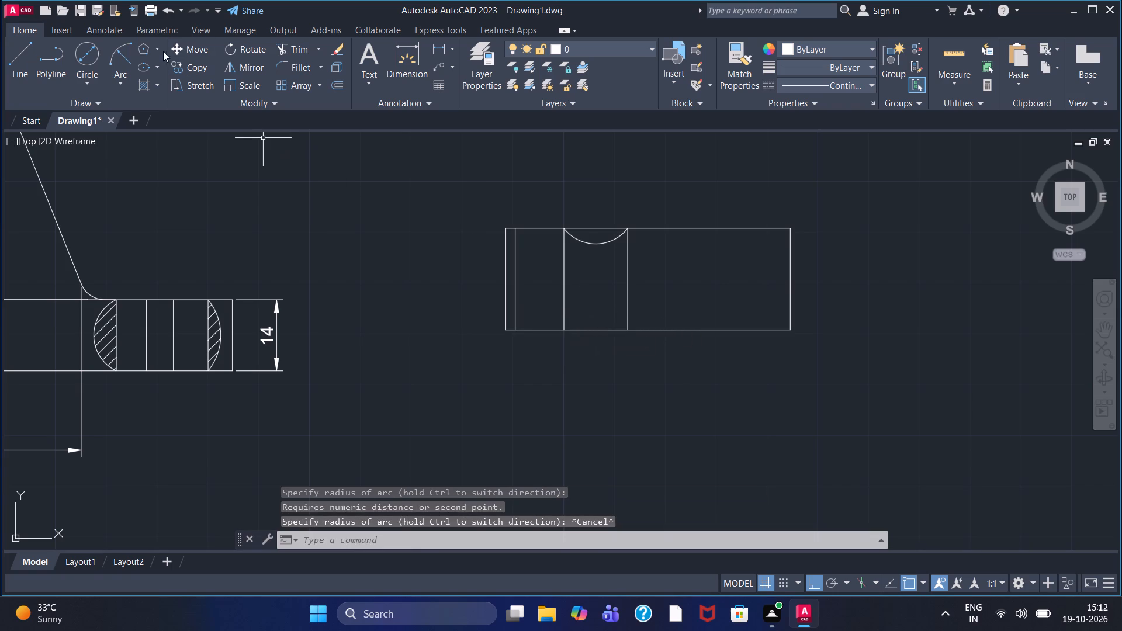
Draw an arc of about 8.6 radius bulging upward between the lower ends of the divider and the neighbouring vertical line.
click(116, 51)
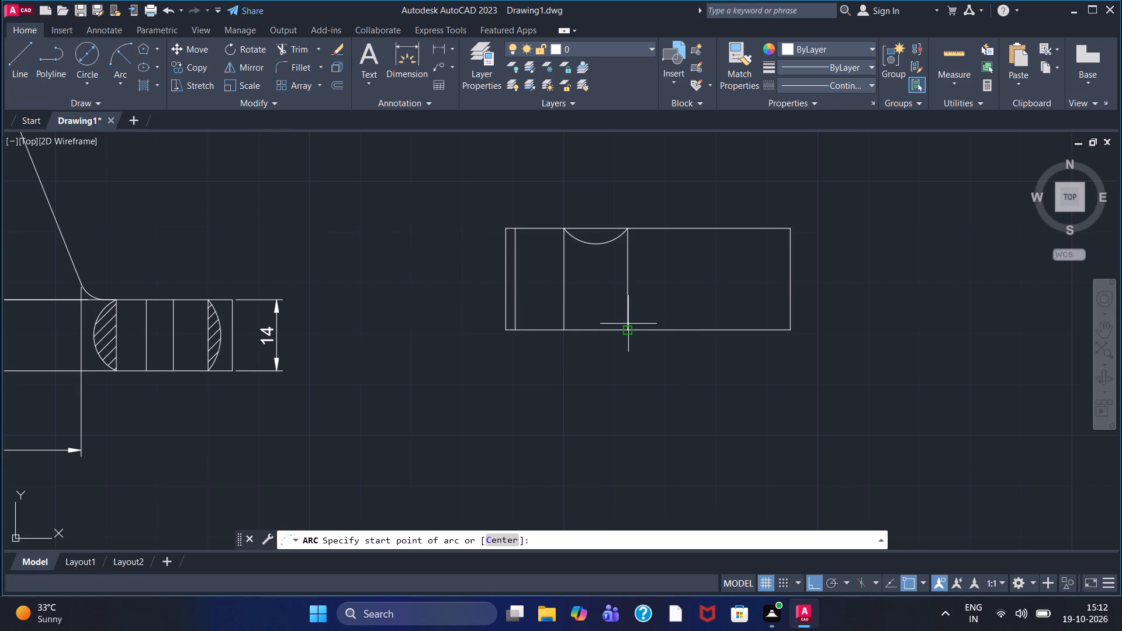
double_click(627, 329)
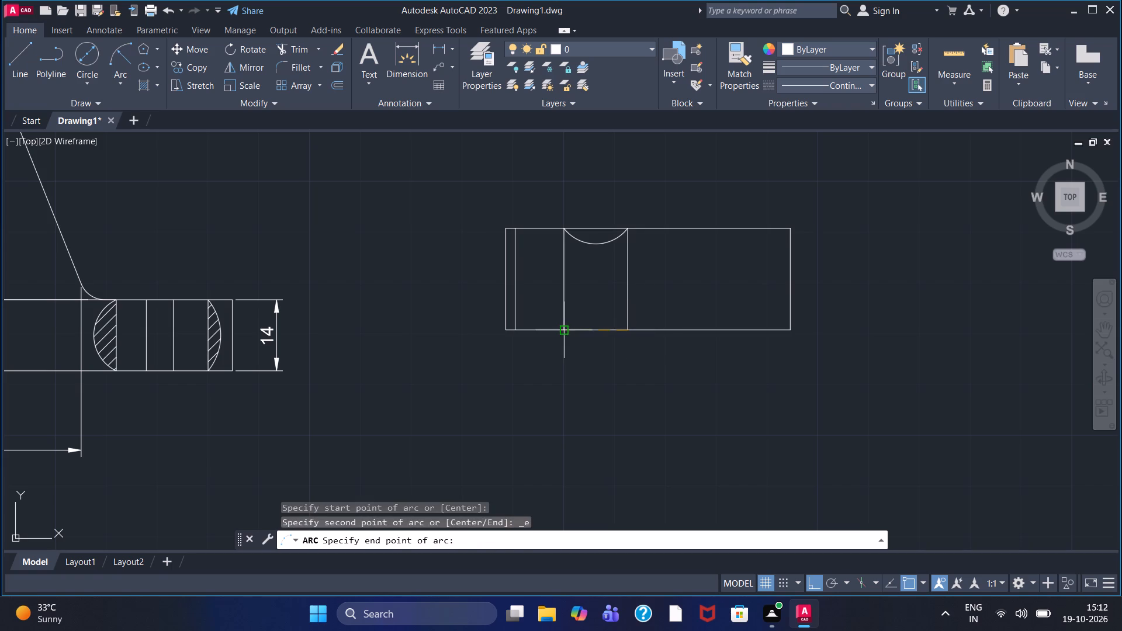
click(560, 331)
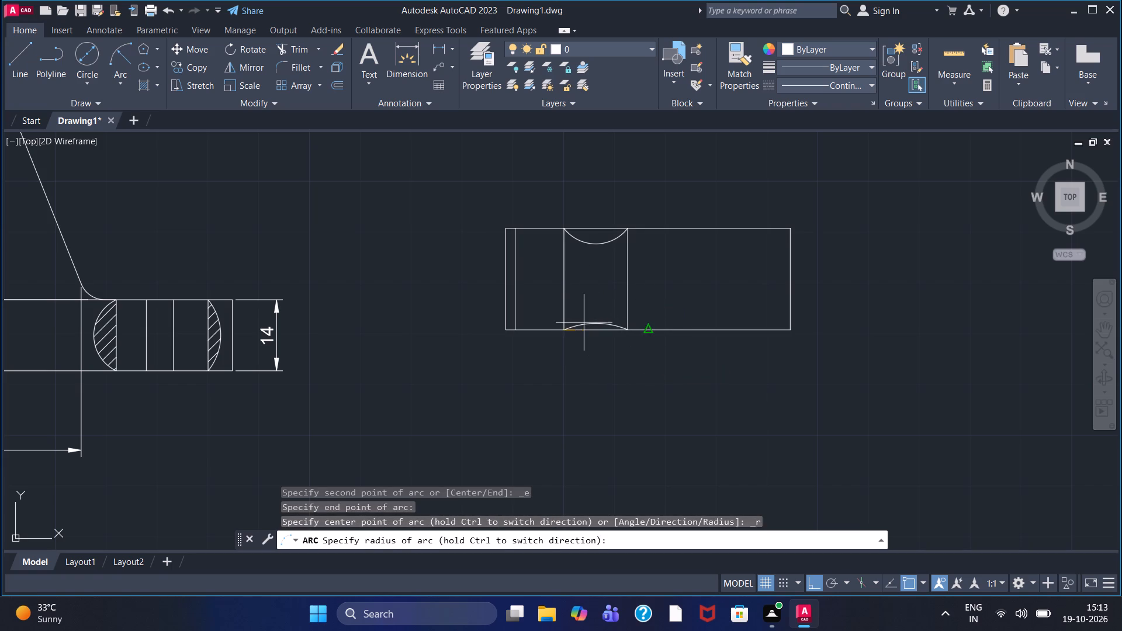
double_click(607, 296)
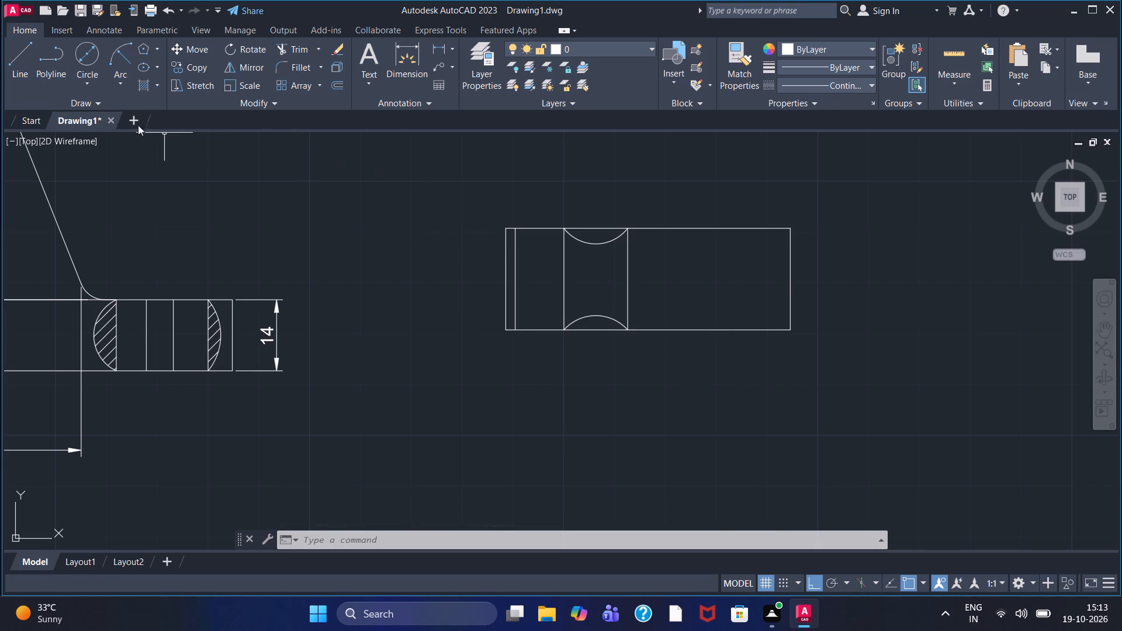
Draw another vertical line past both rectangle edges, between the offset edge line and the line where the arcs start.
click(27, 65)
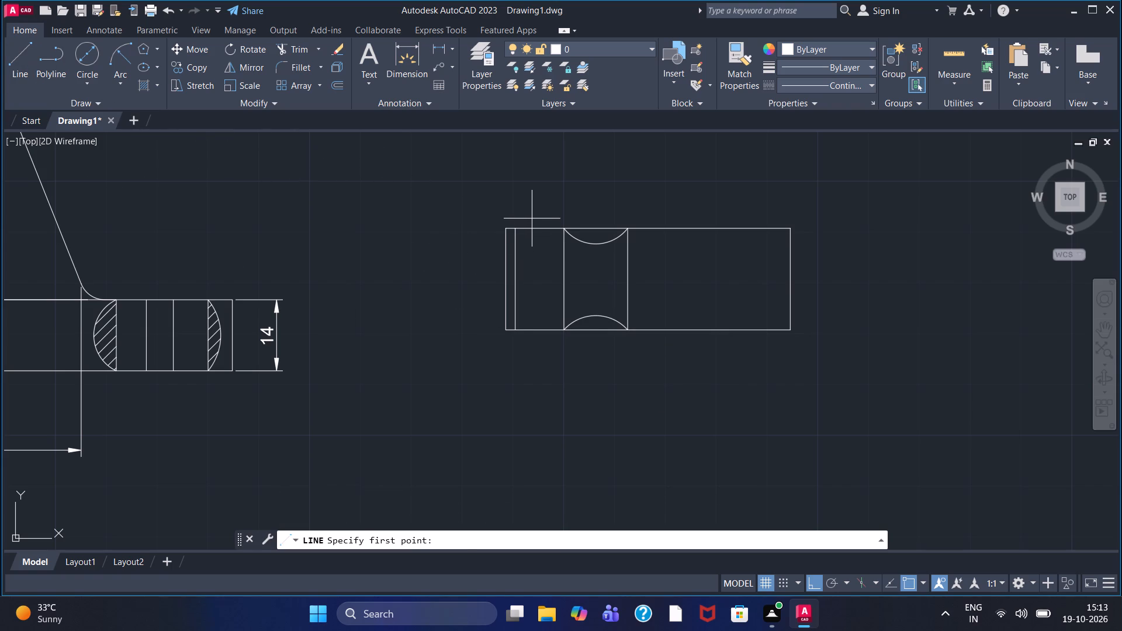
click(532, 219)
click(546, 351)
right_click(545, 351)
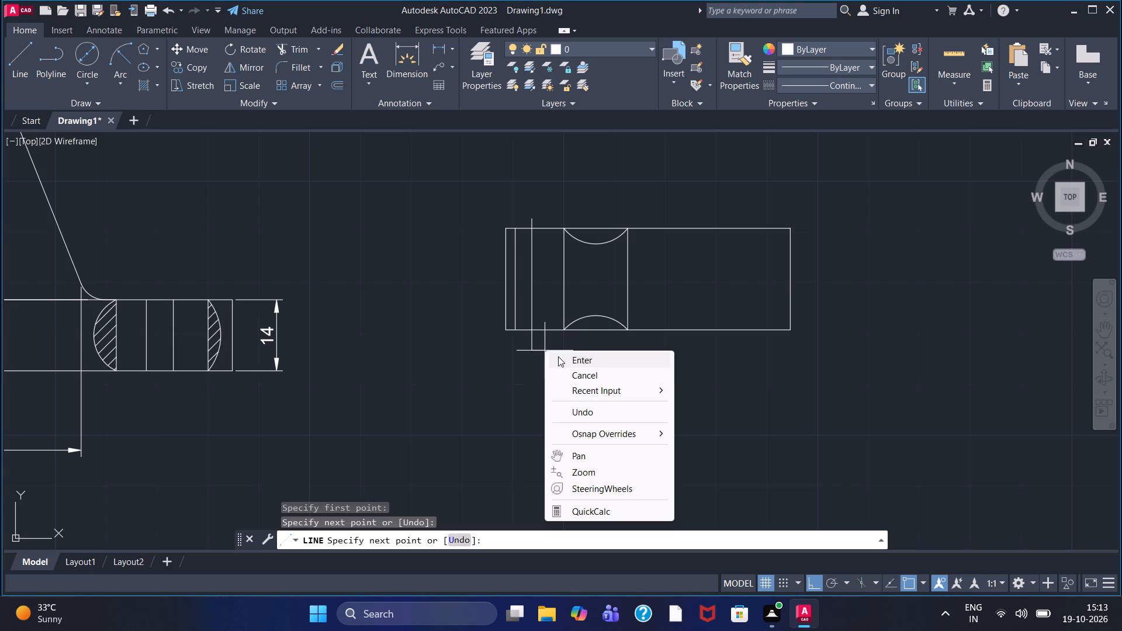
click(558, 356)
Trim the latest vertical line's overhangs above and below the rectangle.
click(293, 53)
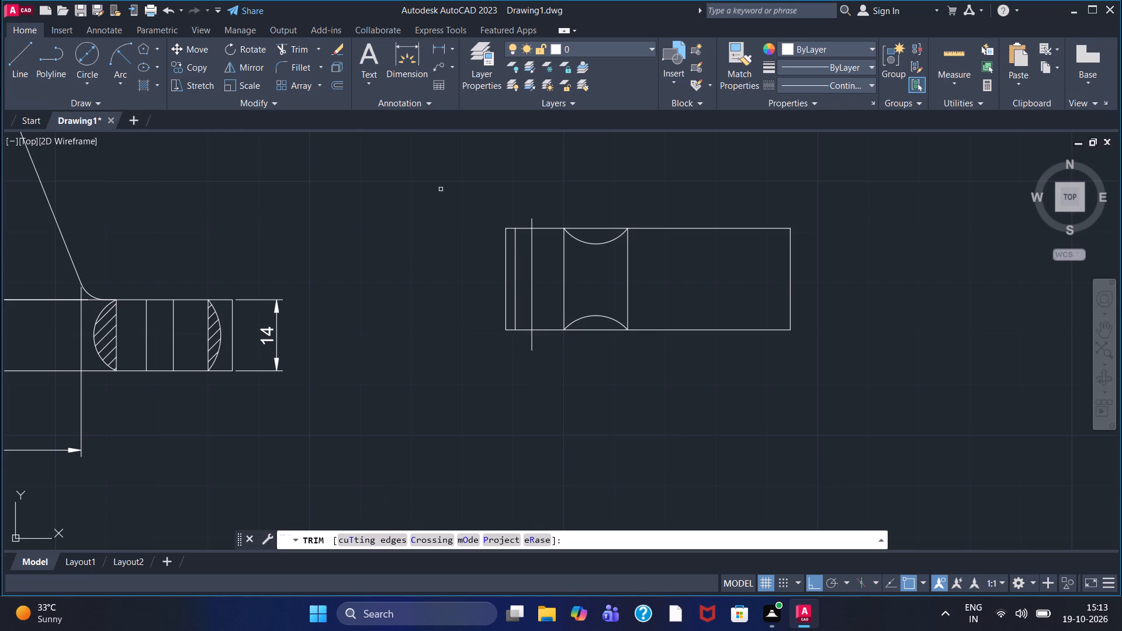
scroll(512, 216, up, 1)
drag(524, 227, 559, 229)
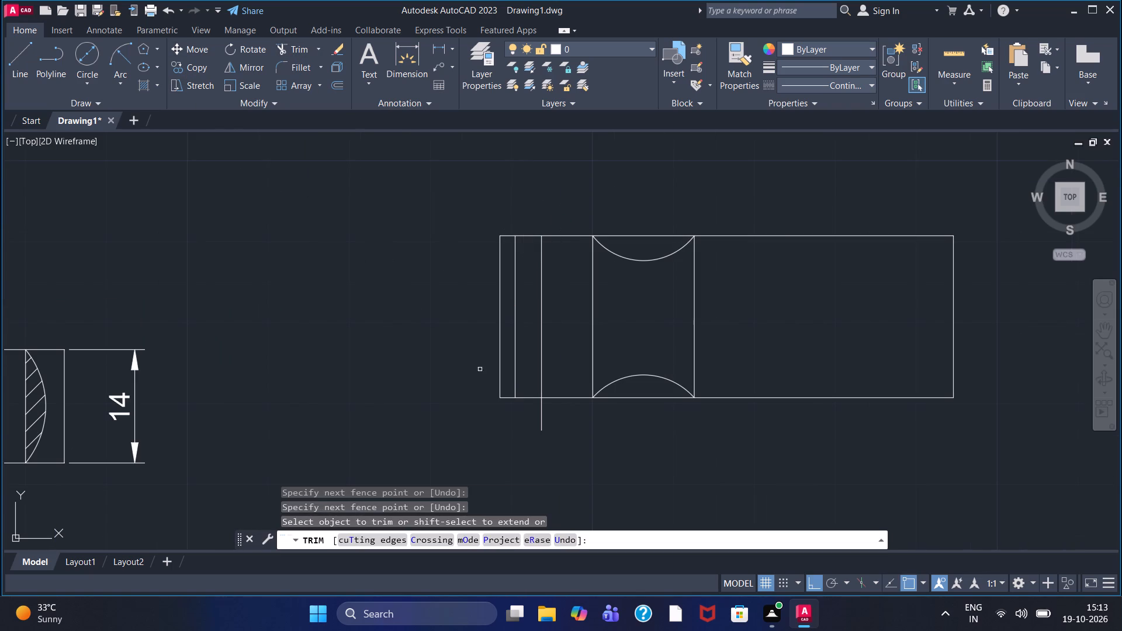
drag(518, 410, 556, 412)
Draw an open C-shaped outline of three lines across the middle of the latest vertical line, open toward the arcs.
click(30, 60)
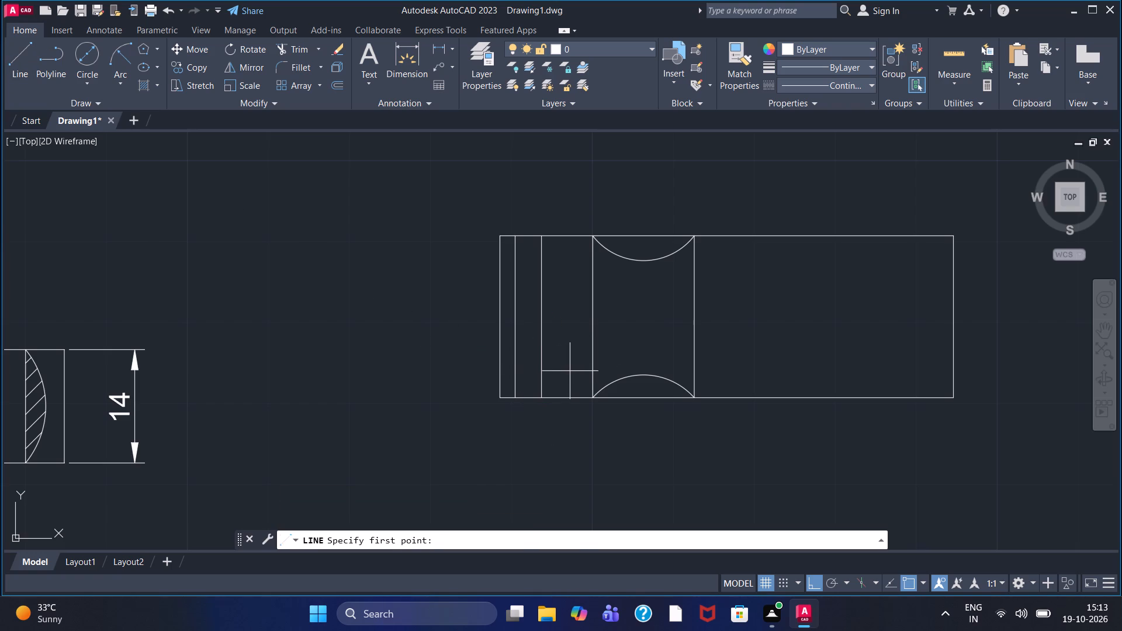
drag(568, 358, 554, 357)
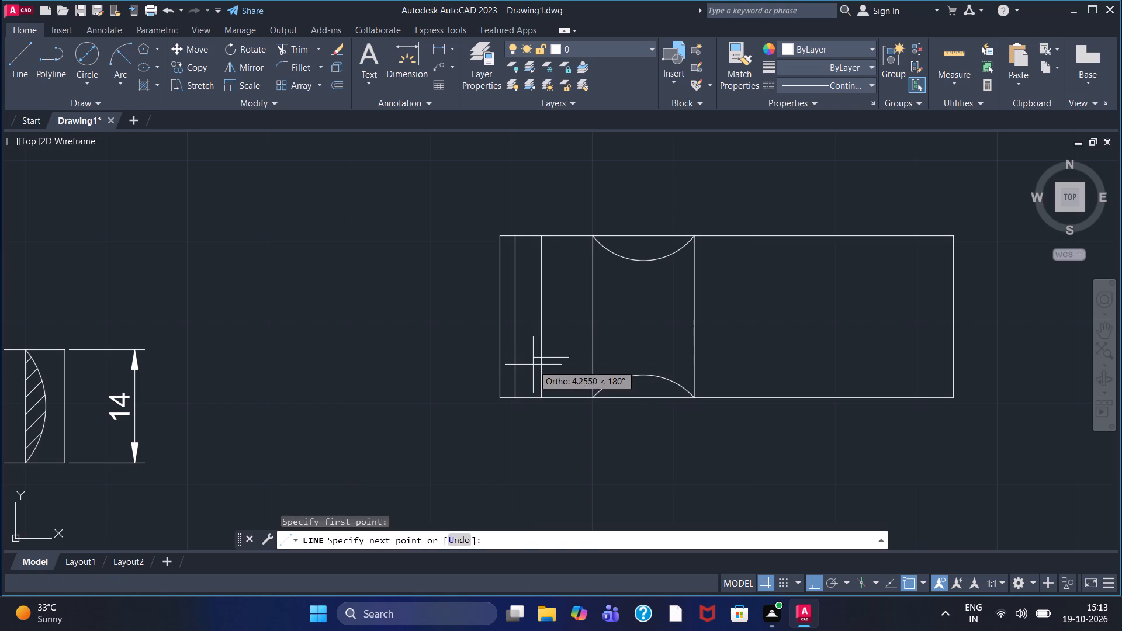
click(531, 366)
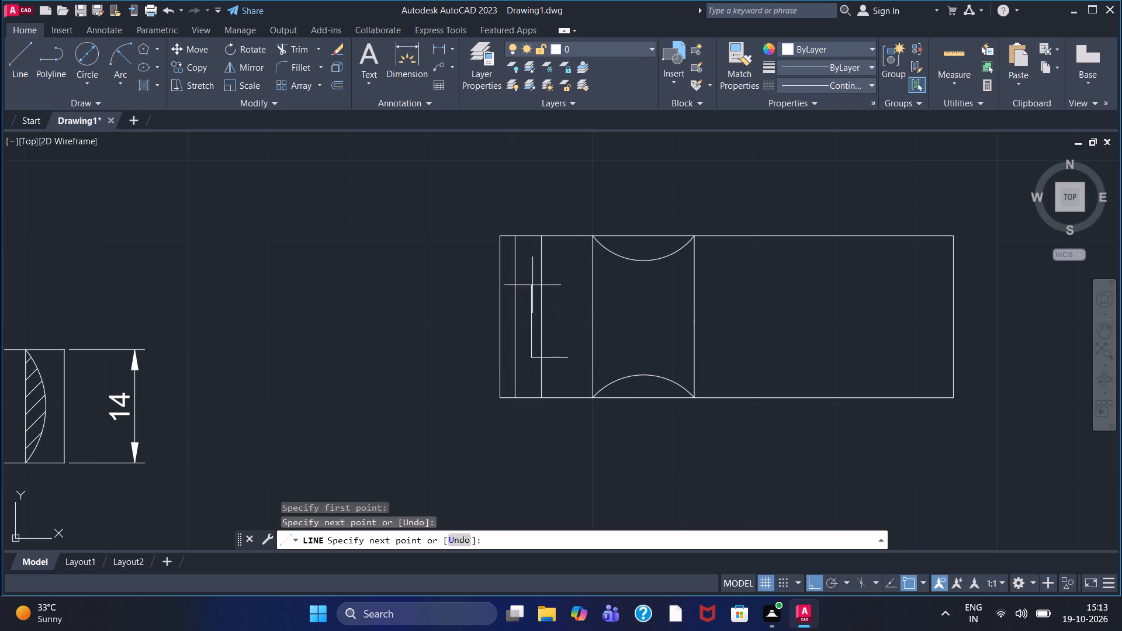
click(532, 293)
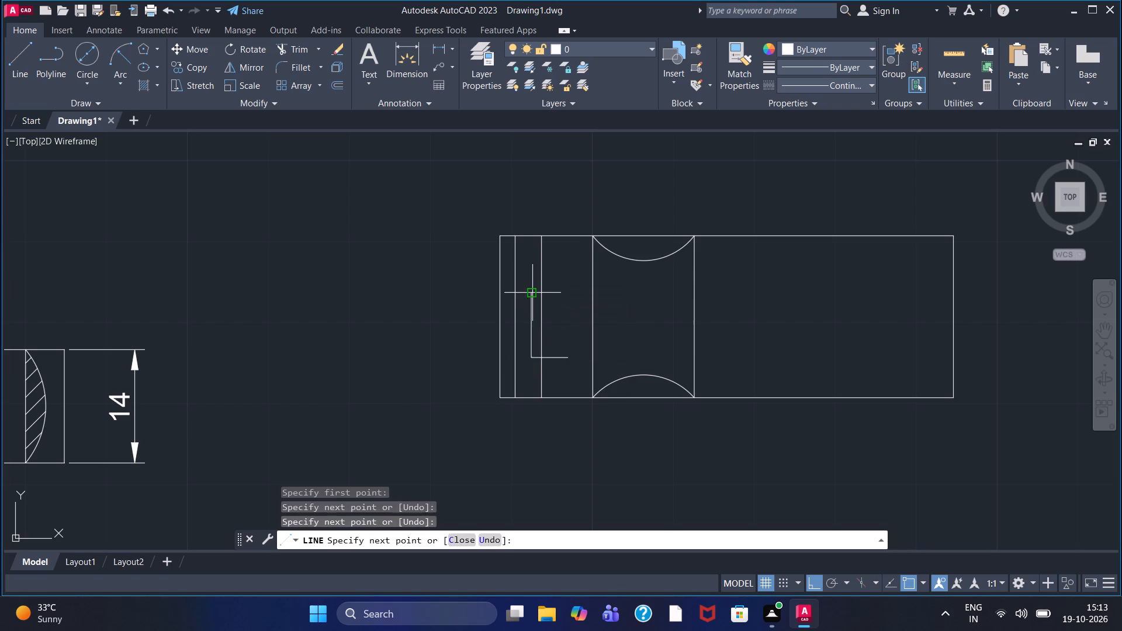
double_click(556, 297)
right_click(556, 297)
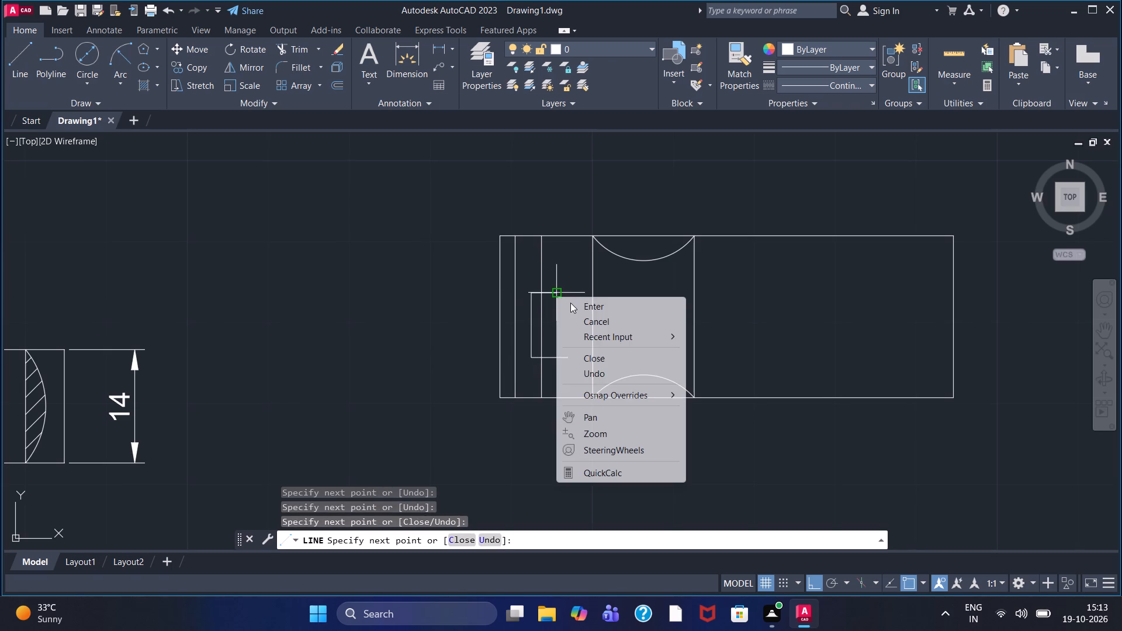
click(570, 303)
Trim the vertical line inside the C-shape, the horizontal overhangs beyond that line, and the C-shape's vertical side.
click(299, 48)
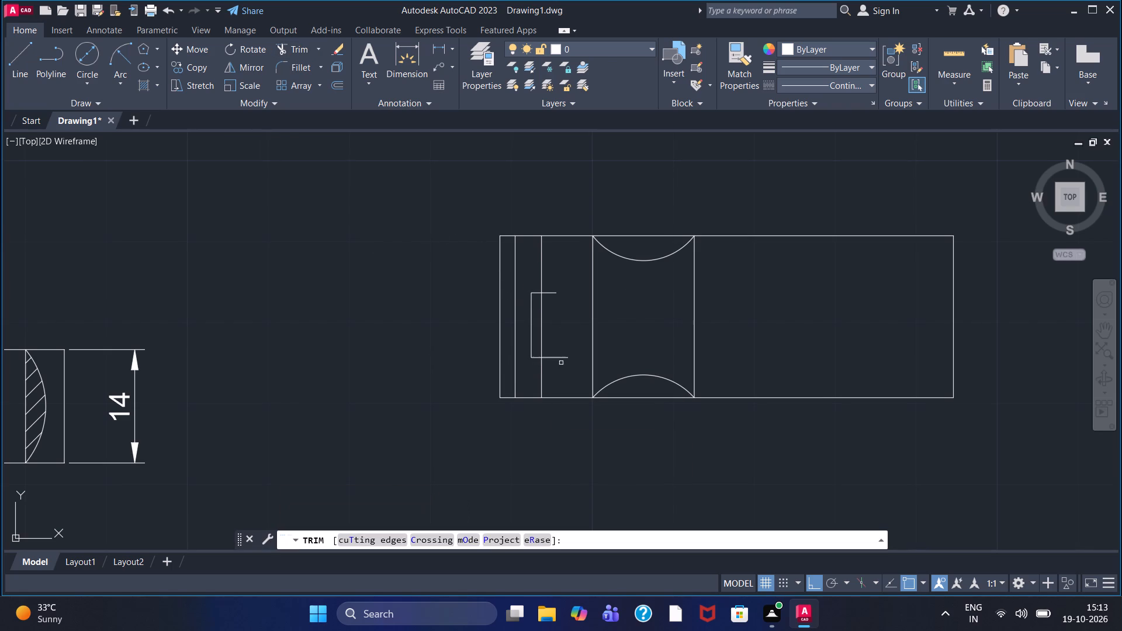
click(542, 335)
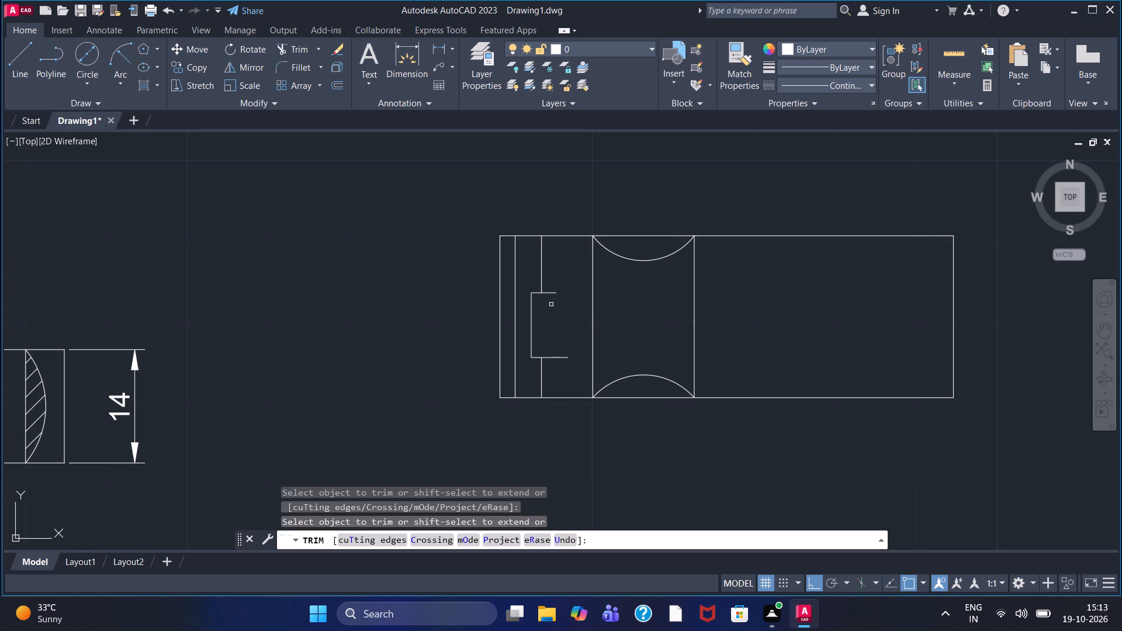
drag(551, 303, 552, 282)
drag(553, 350, 557, 370)
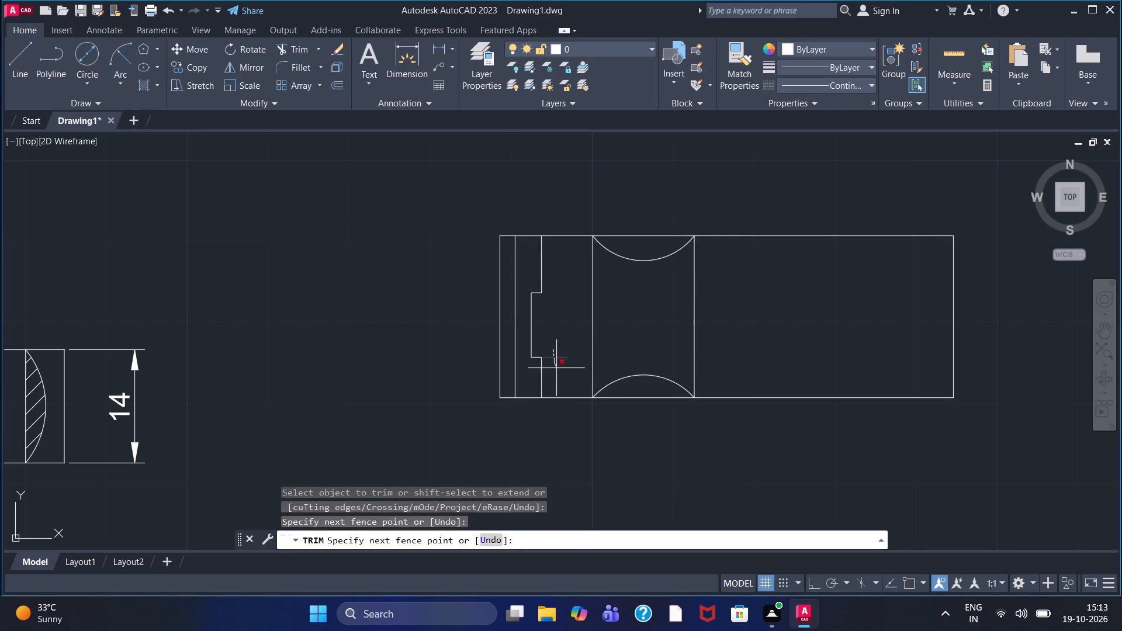
drag(557, 370, 558, 372)
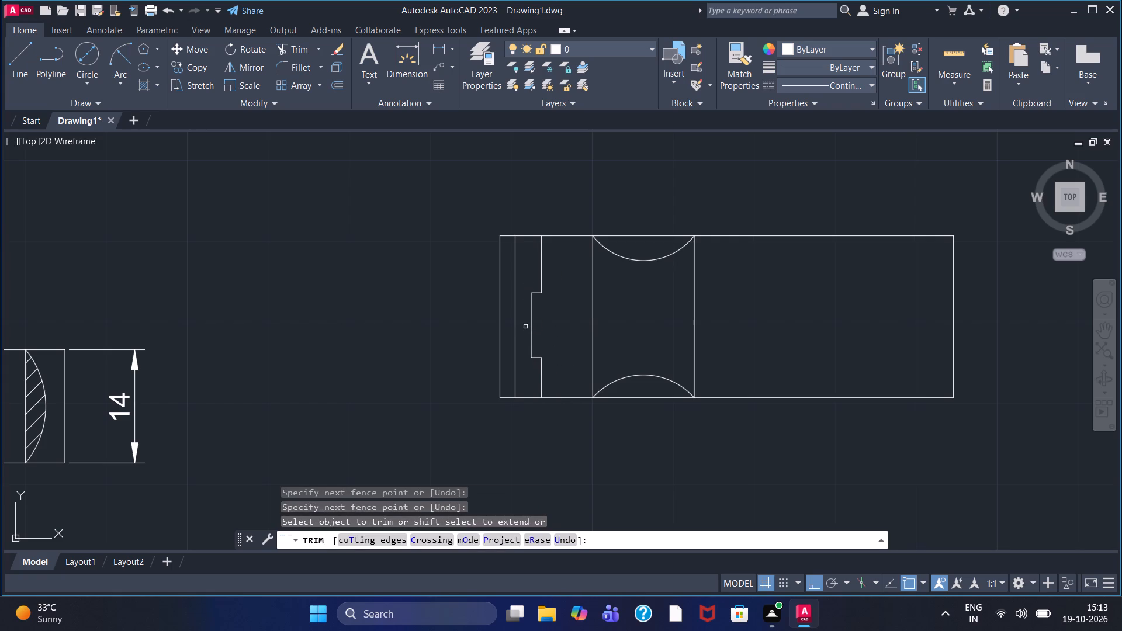
drag(524, 326, 541, 328)
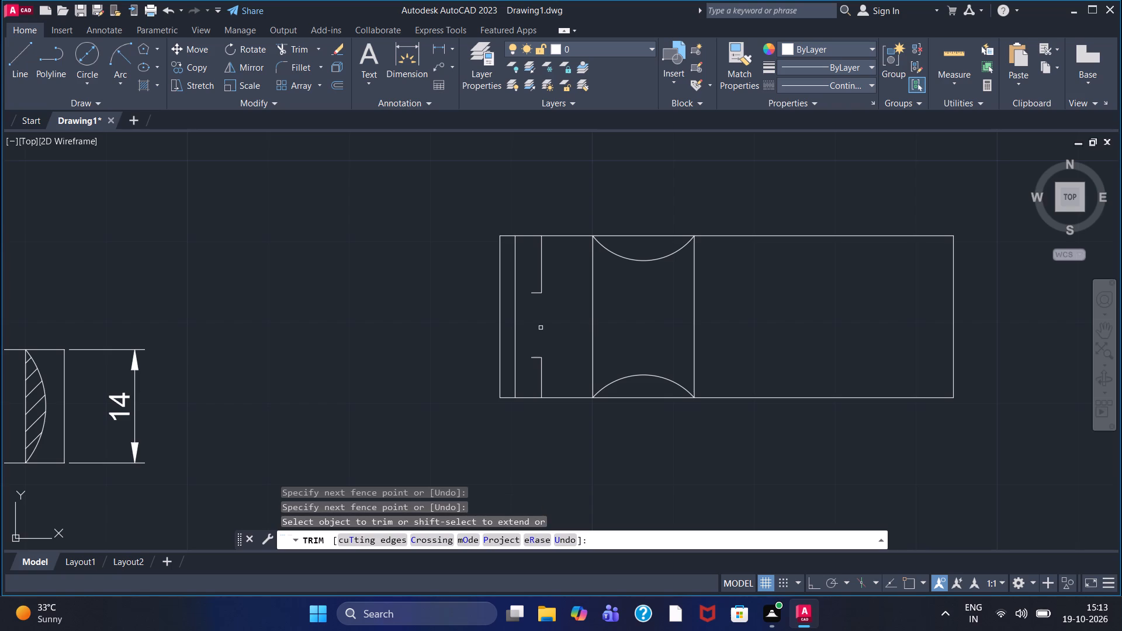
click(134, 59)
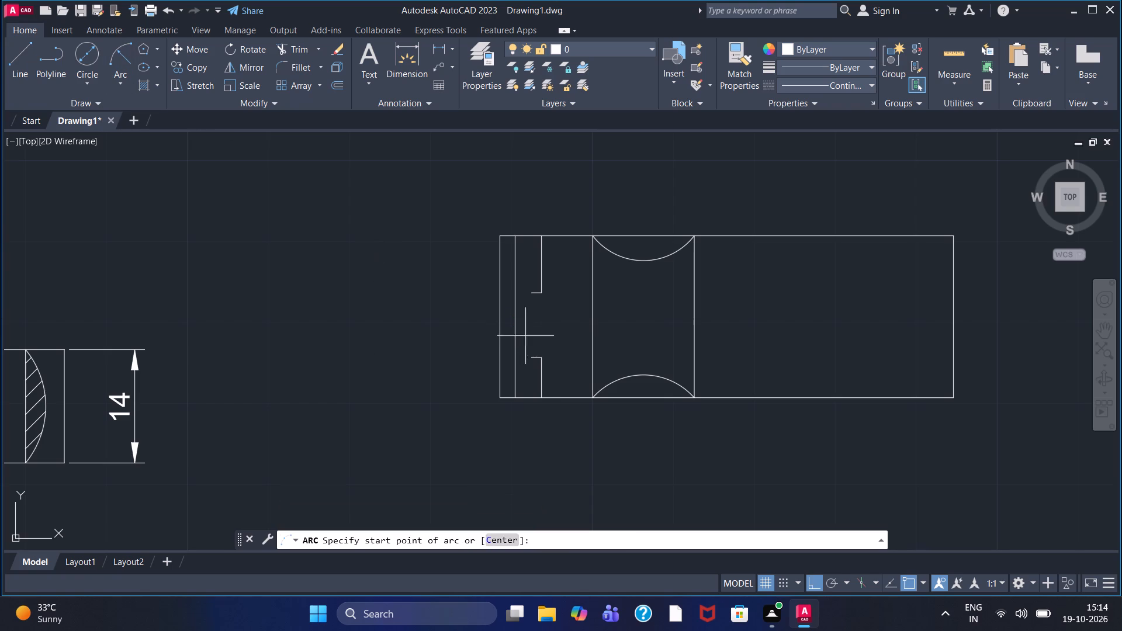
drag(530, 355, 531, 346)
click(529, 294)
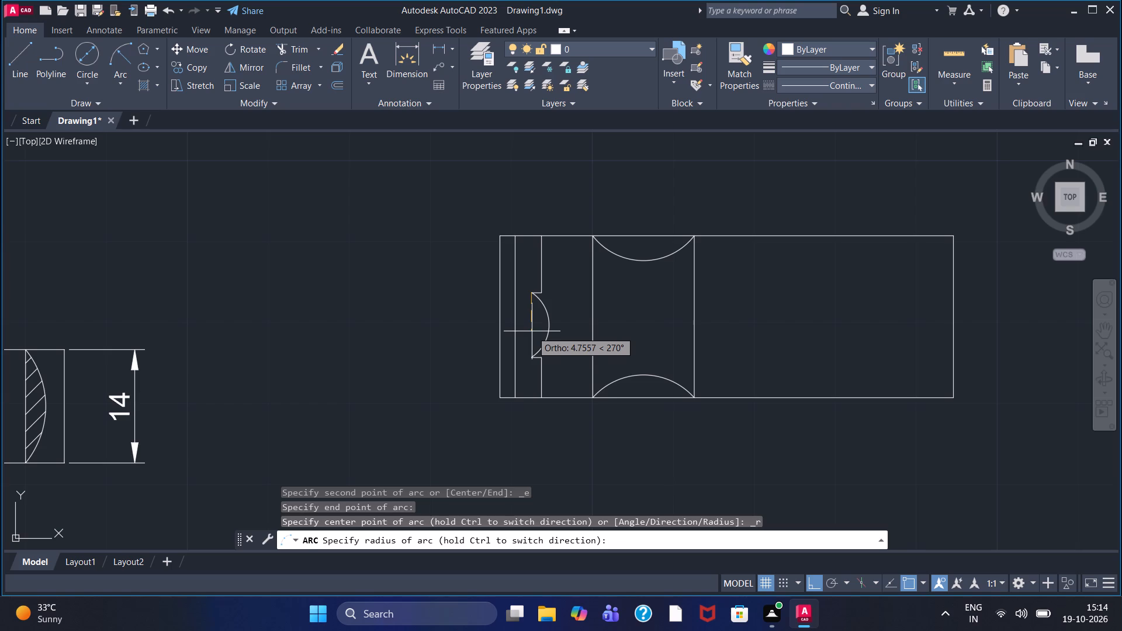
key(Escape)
Draw a shallow arc between the free ends of the two short horizontal lines, bulging toward the rectangle's left edge.
click(300, 72)
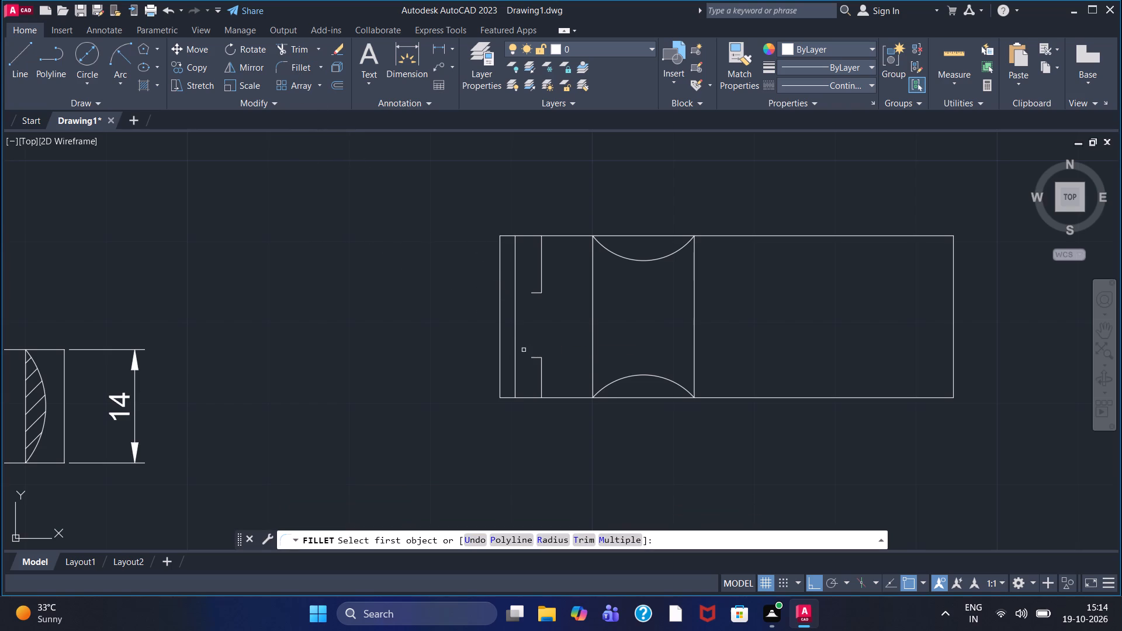
click(123, 51)
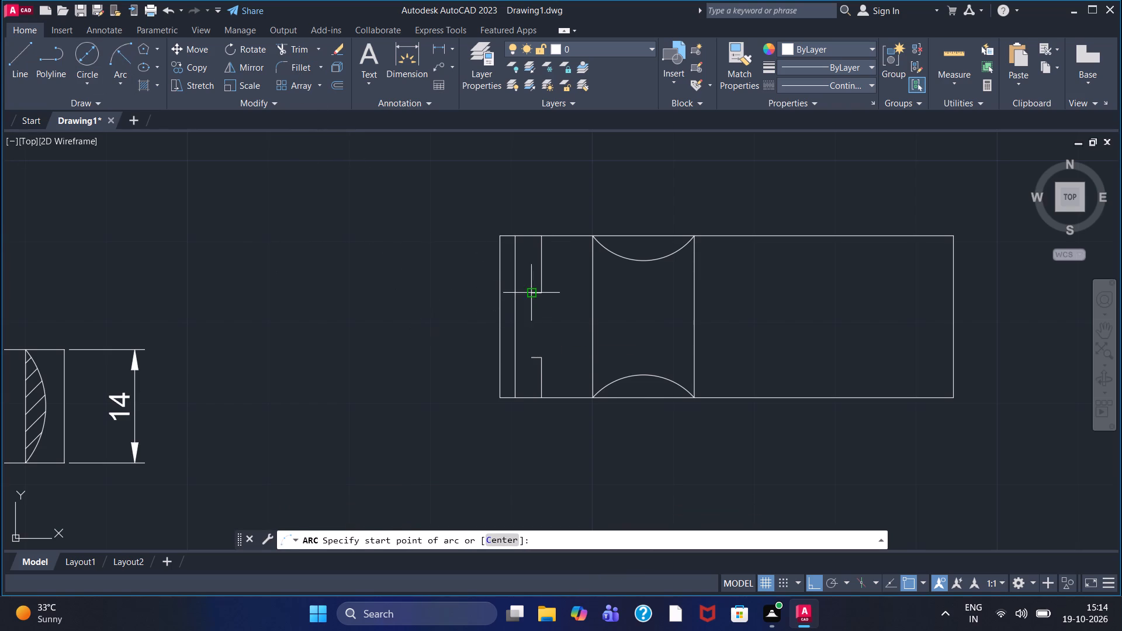
click(532, 294)
click(532, 362)
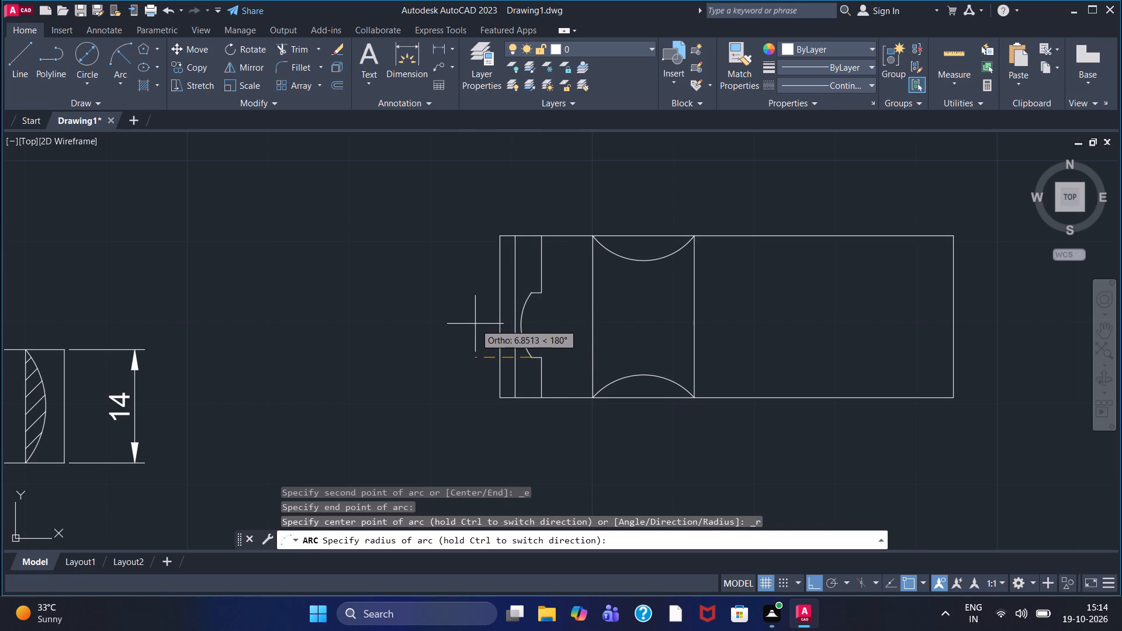
click(452, 324)
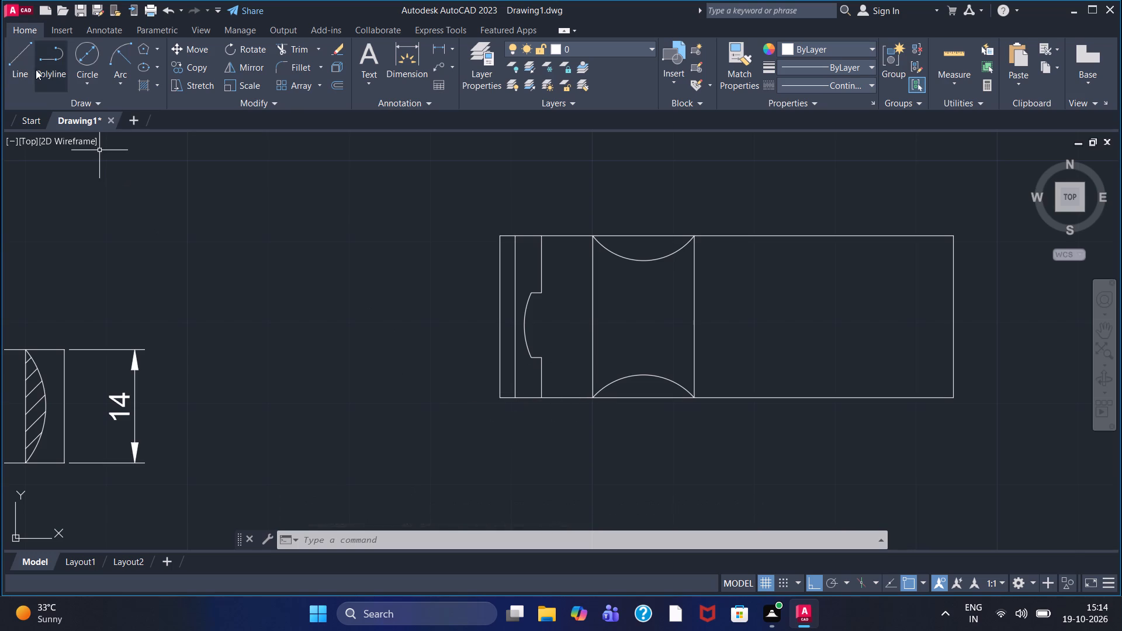
click(8, 64)
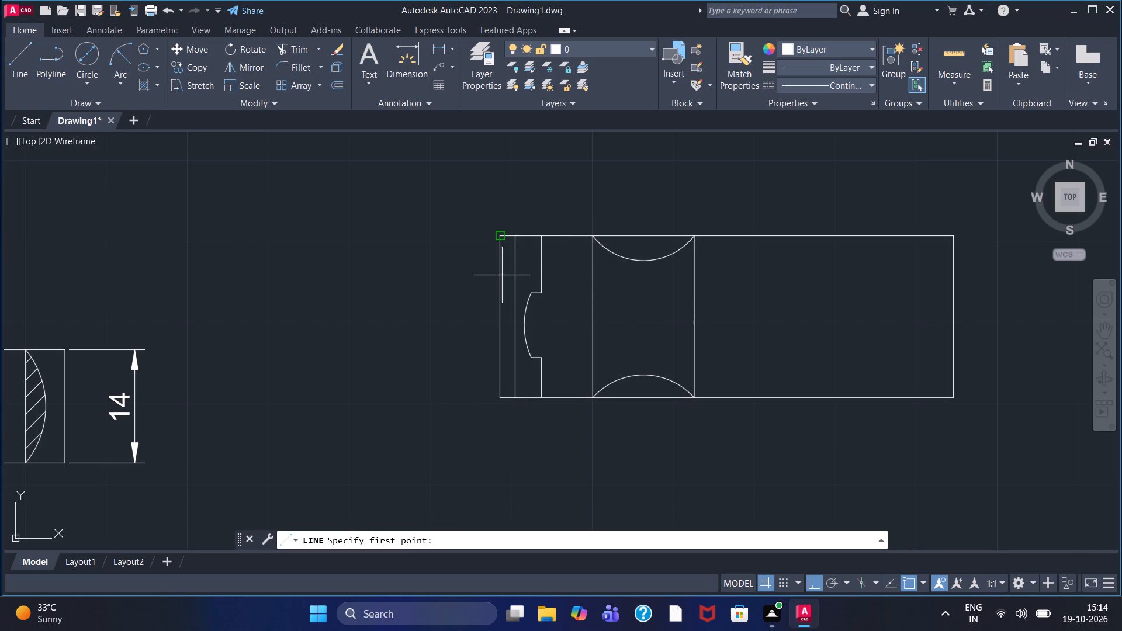
key(Escape)
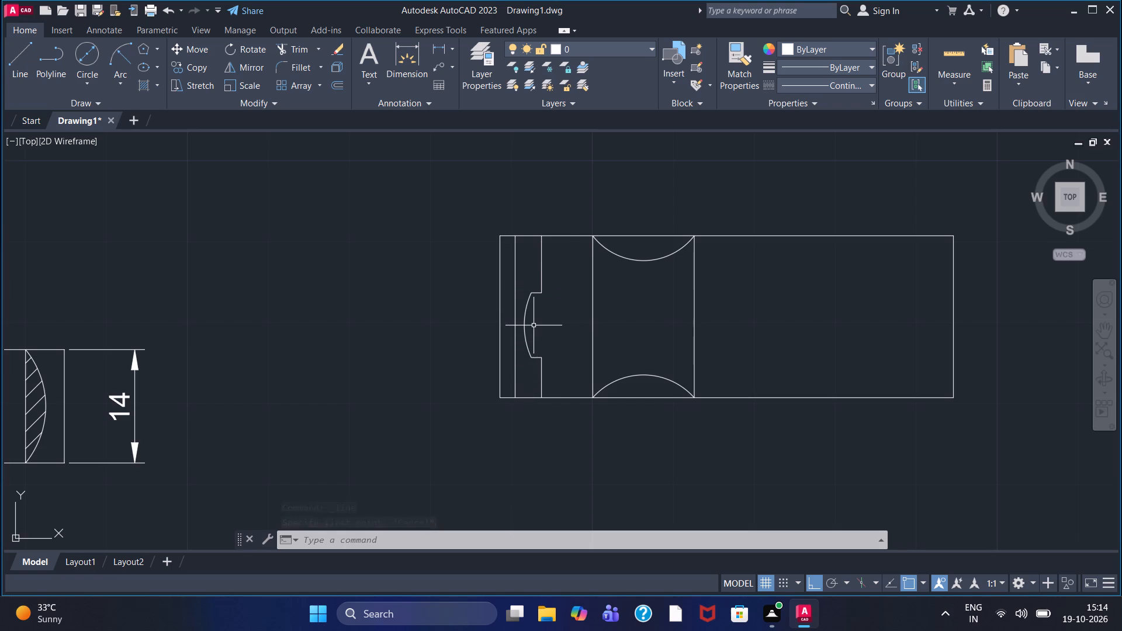
Offset the rectangle's top, bottom and right edges slightly inward with the Through option.
click(340, 82)
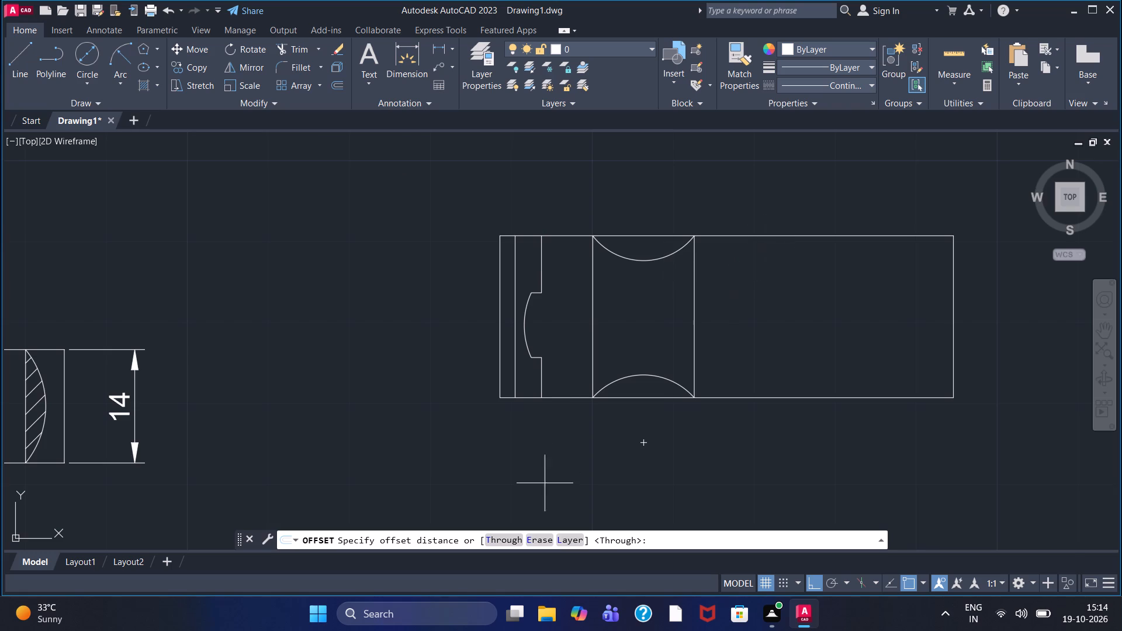
click(514, 539)
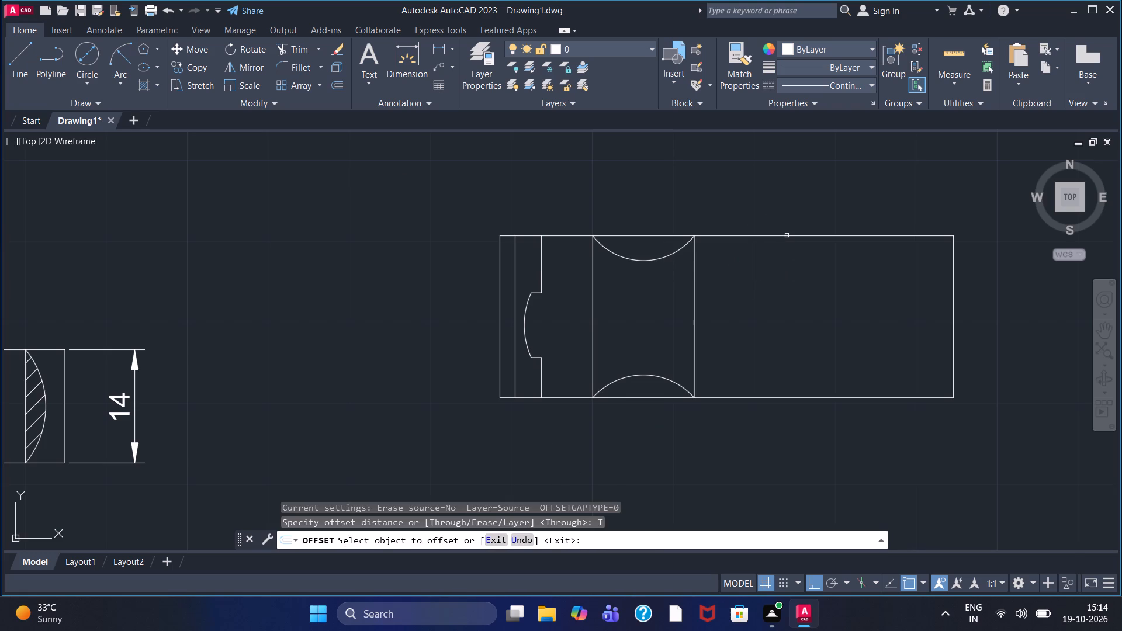
click(785, 234)
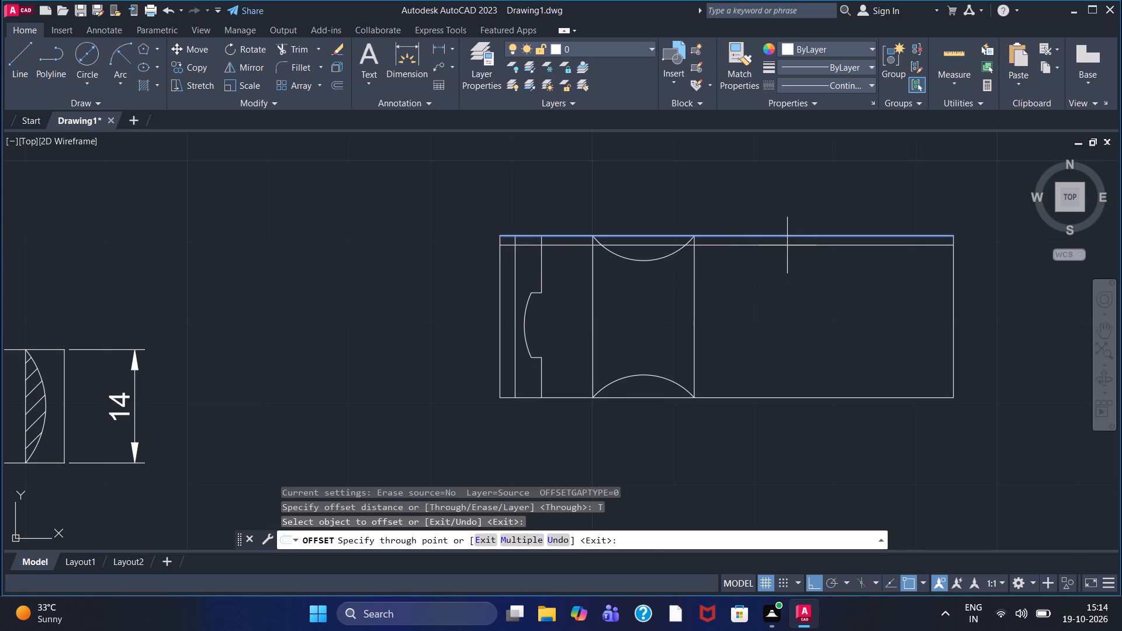
double_click(787, 245)
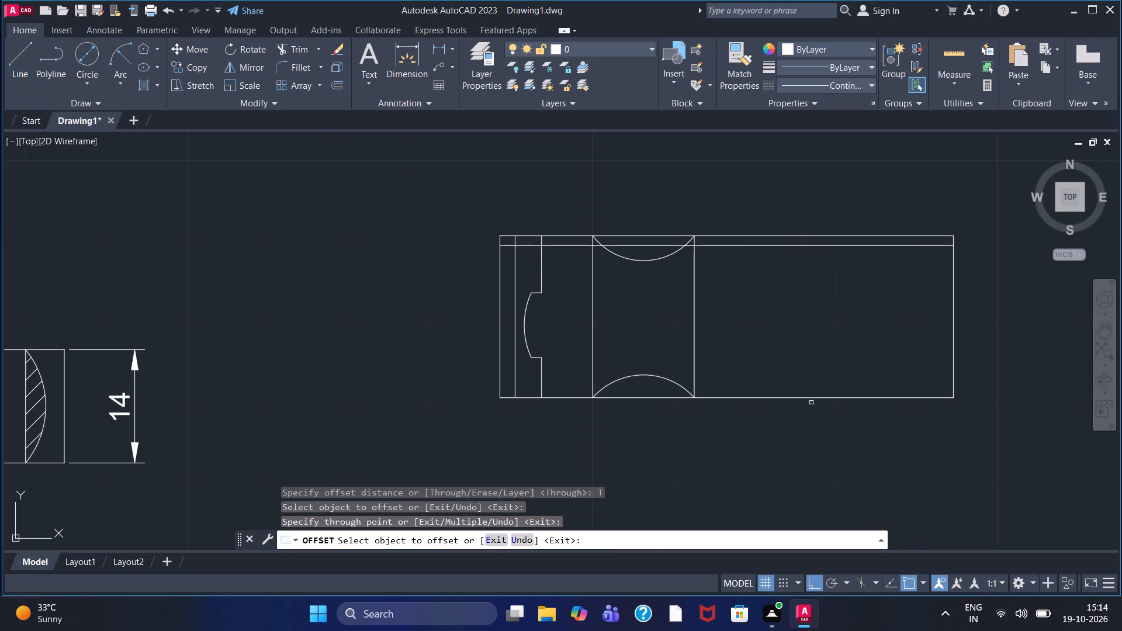
double_click(812, 398)
double_click(811, 388)
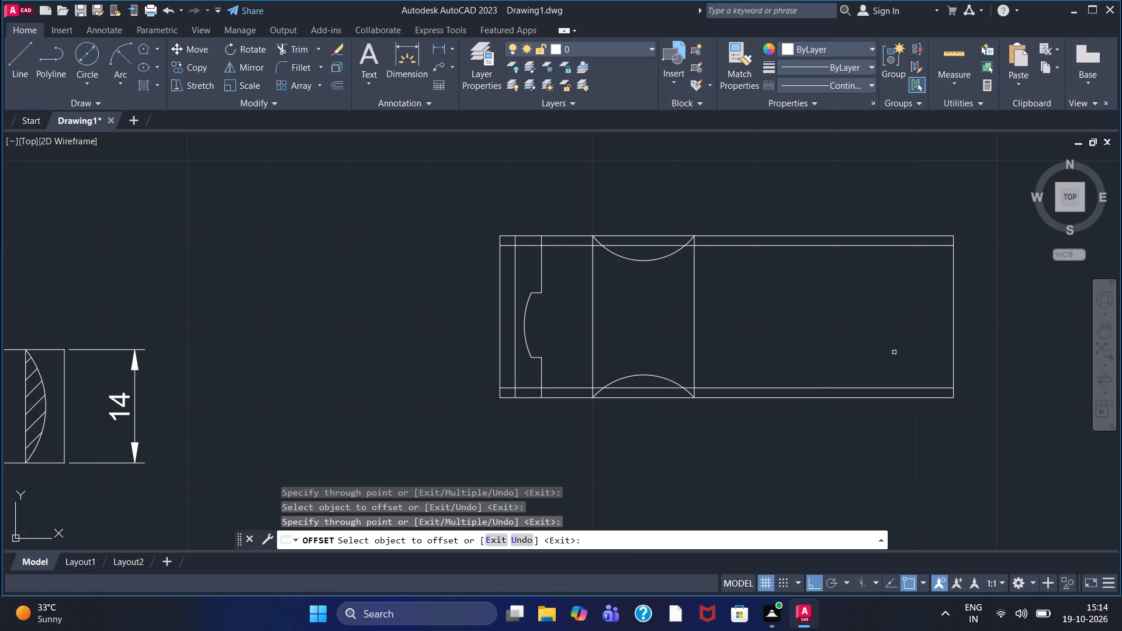
click(955, 331)
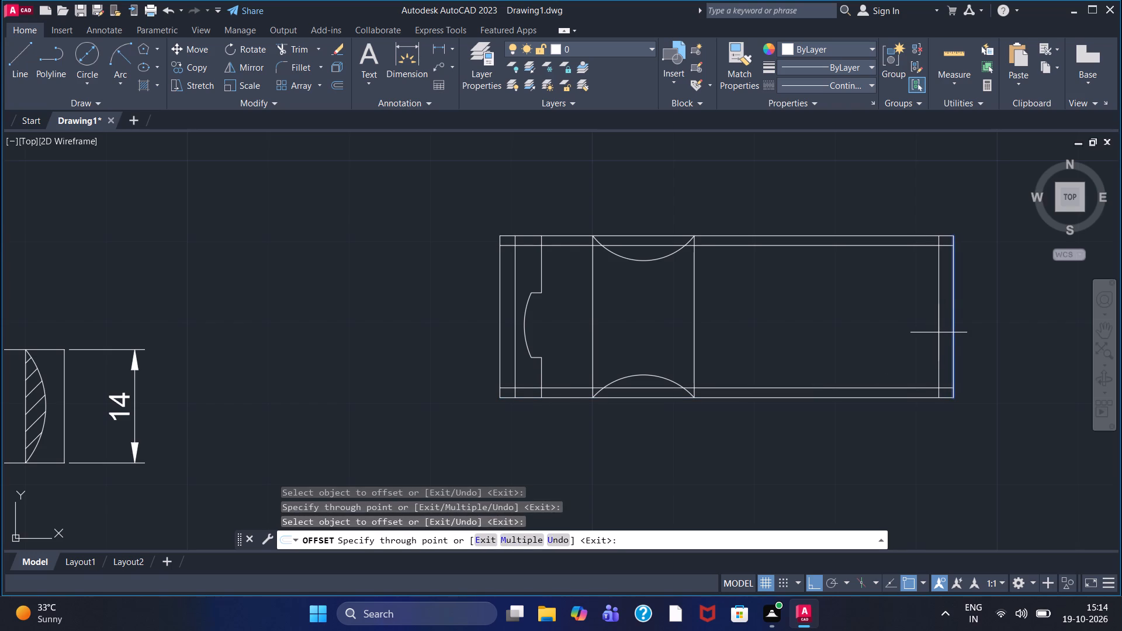
double_click(941, 331)
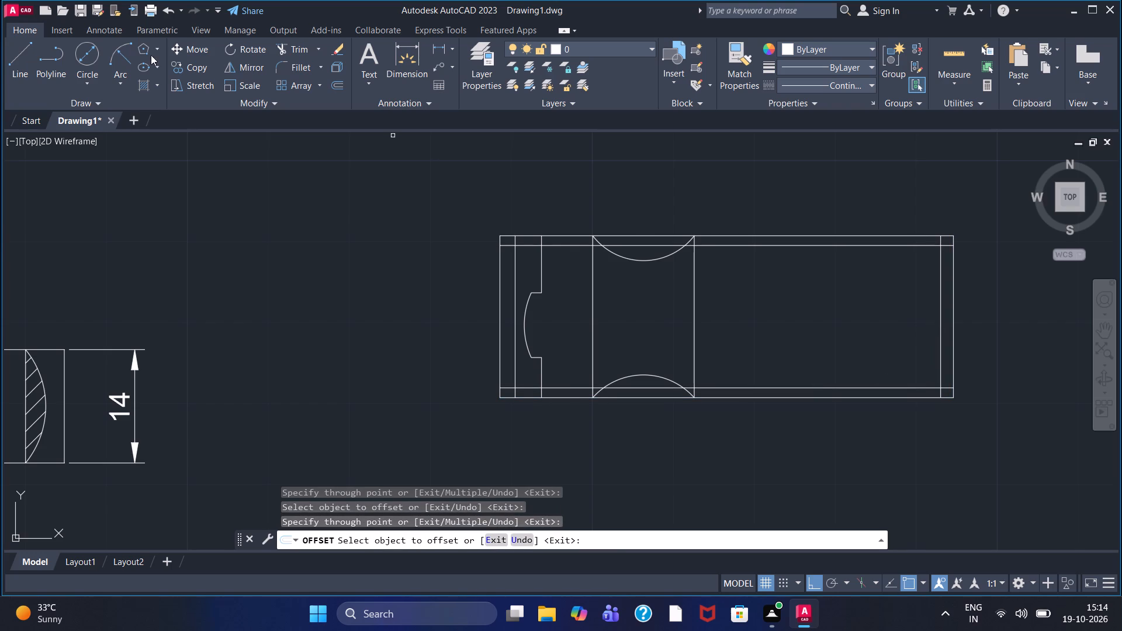
Trim the overlapping ends of the offset lines at the rectangle's upper right and lower right corners.
click(306, 51)
scroll(939, 236, up, 2)
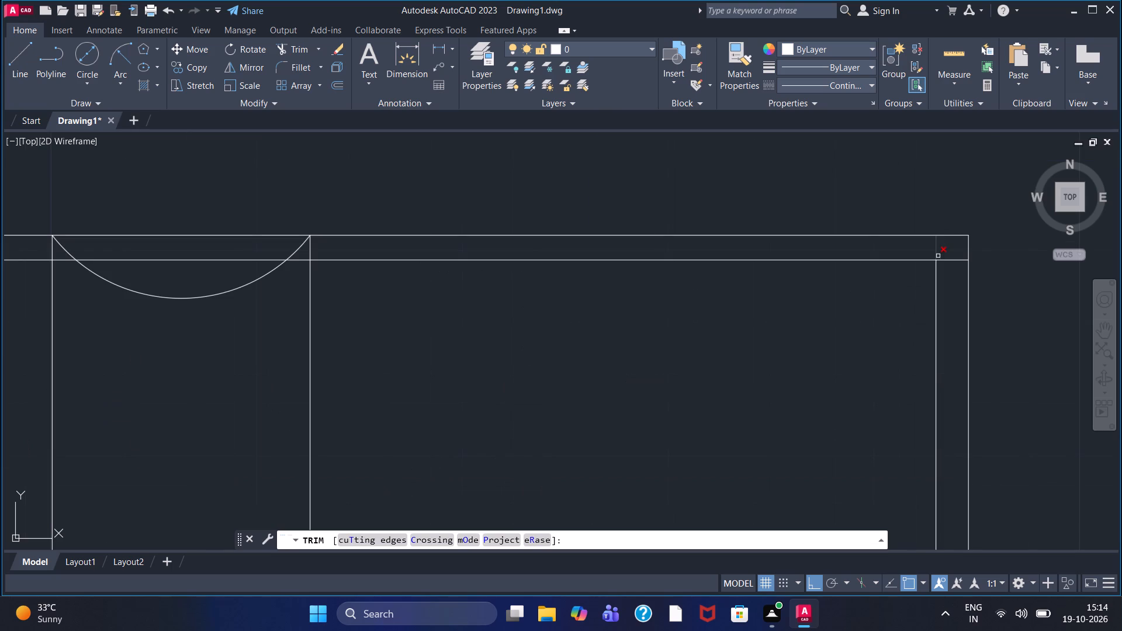
click(950, 260)
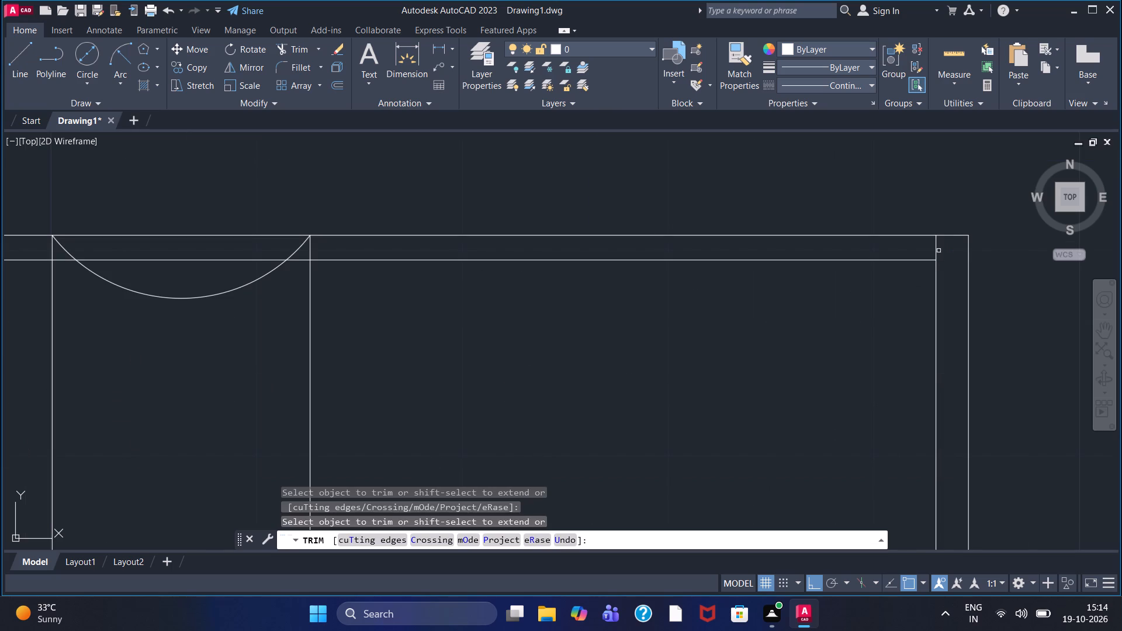
click(937, 249)
scroll(937, 377, down, 1)
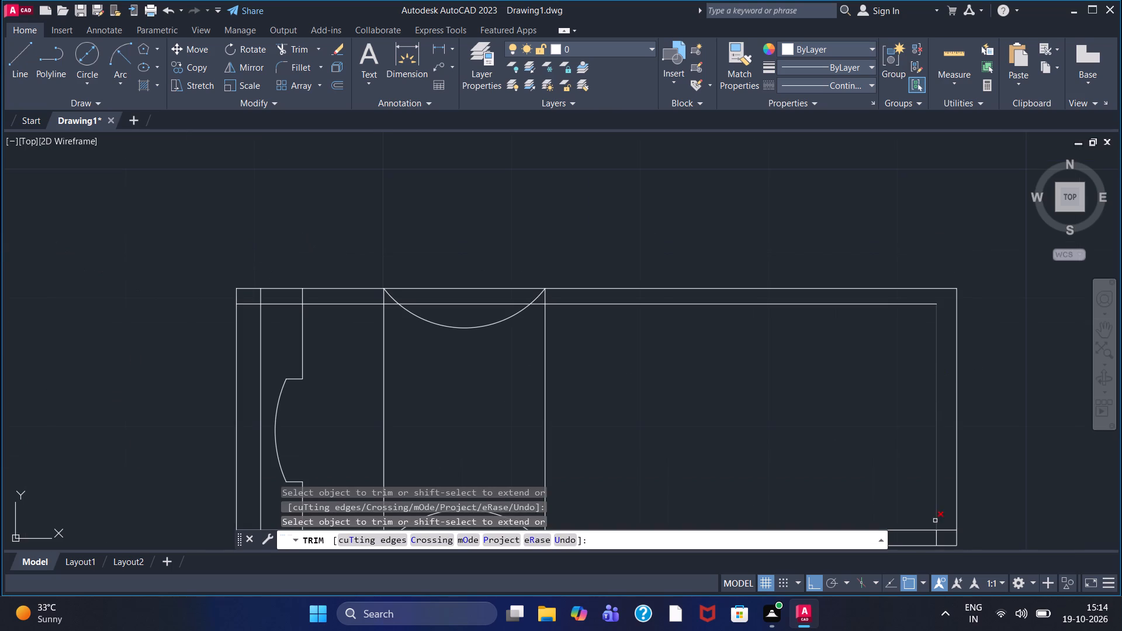
middle_drag(932, 496, 881, 358)
scroll(903, 421, up, 1)
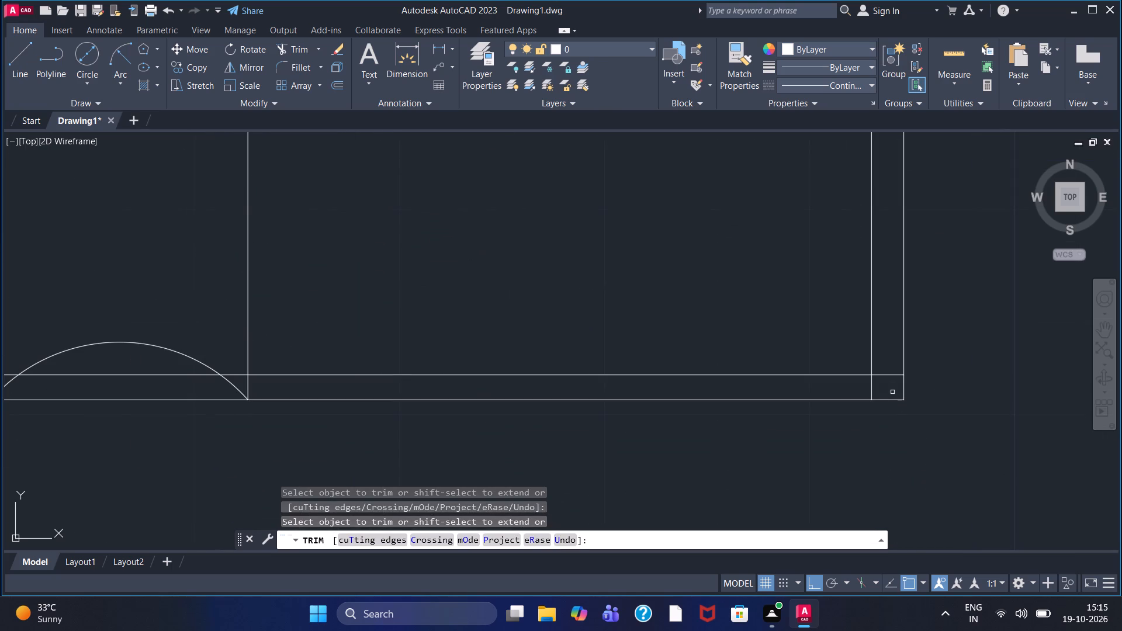
drag(892, 385, 885, 359)
drag(884, 387, 861, 387)
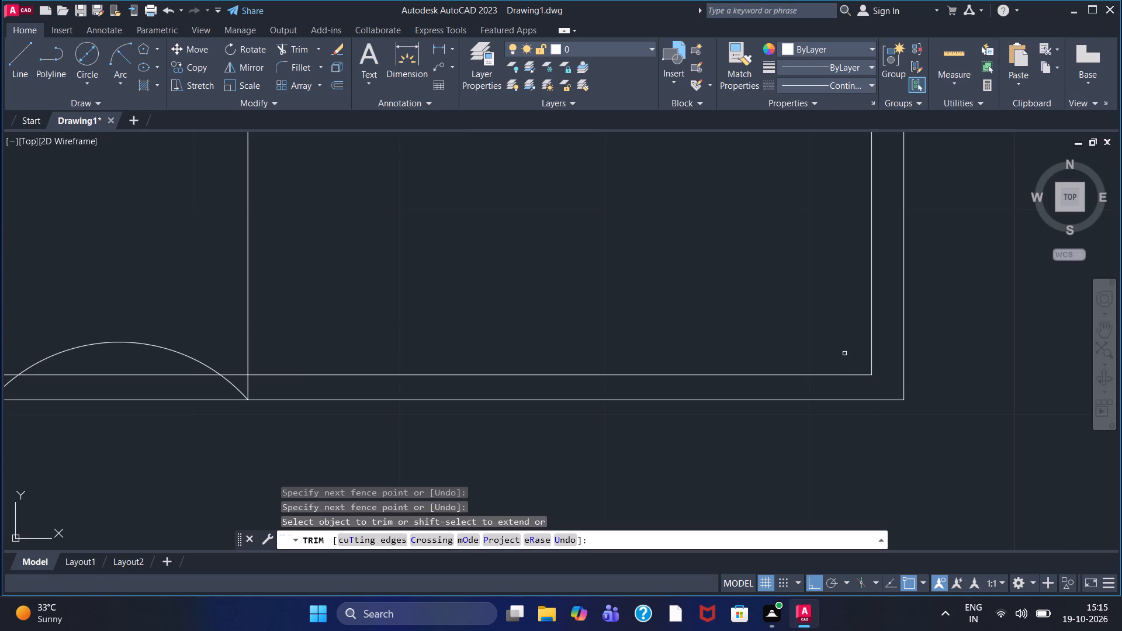
Trim away the lower offset line from the notched vertical line to the far vertical line where the lower arc ends.
scroll(831, 342, down, 1)
middle_drag(598, 264, 667, 356)
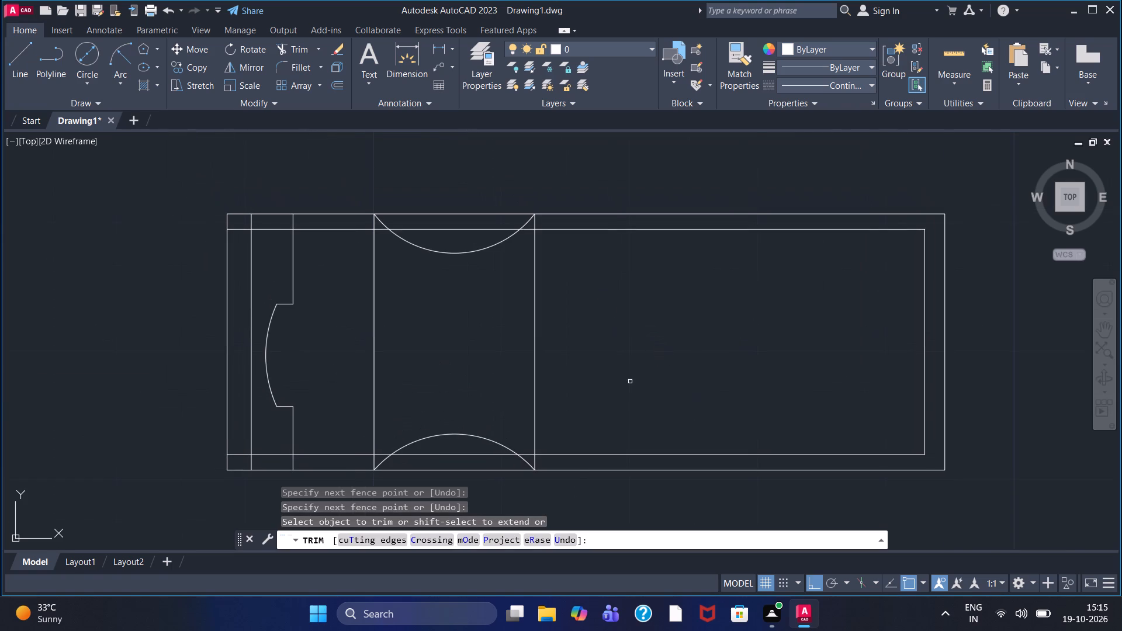
scroll(536, 450, up, 2)
drag(517, 470, 507, 448)
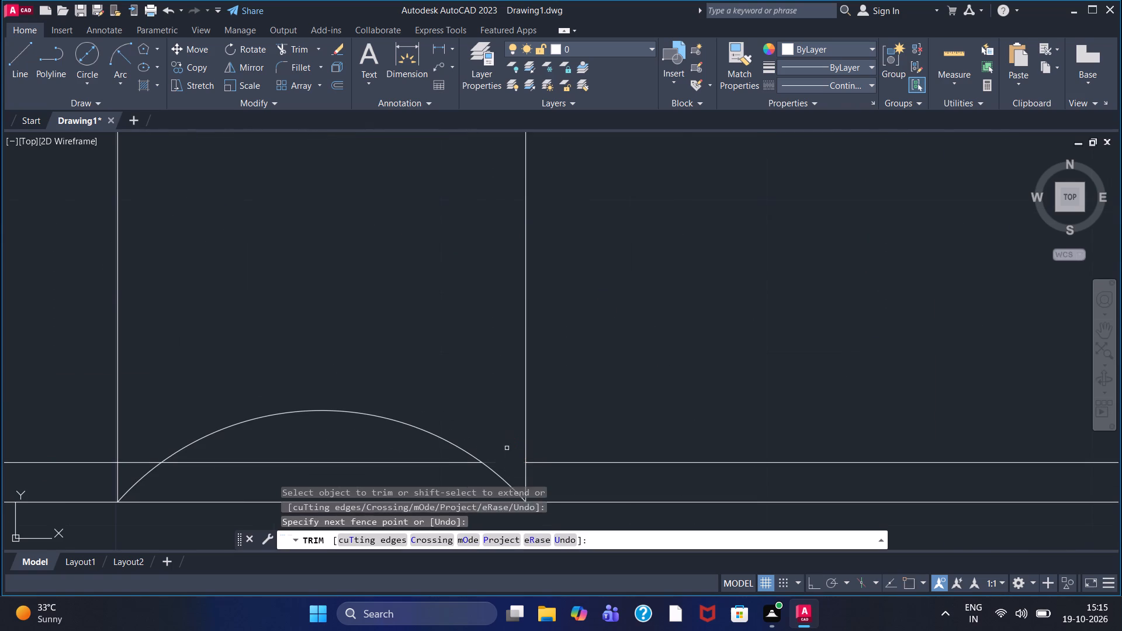
drag(429, 471, 430, 455)
scroll(403, 456, down, 1)
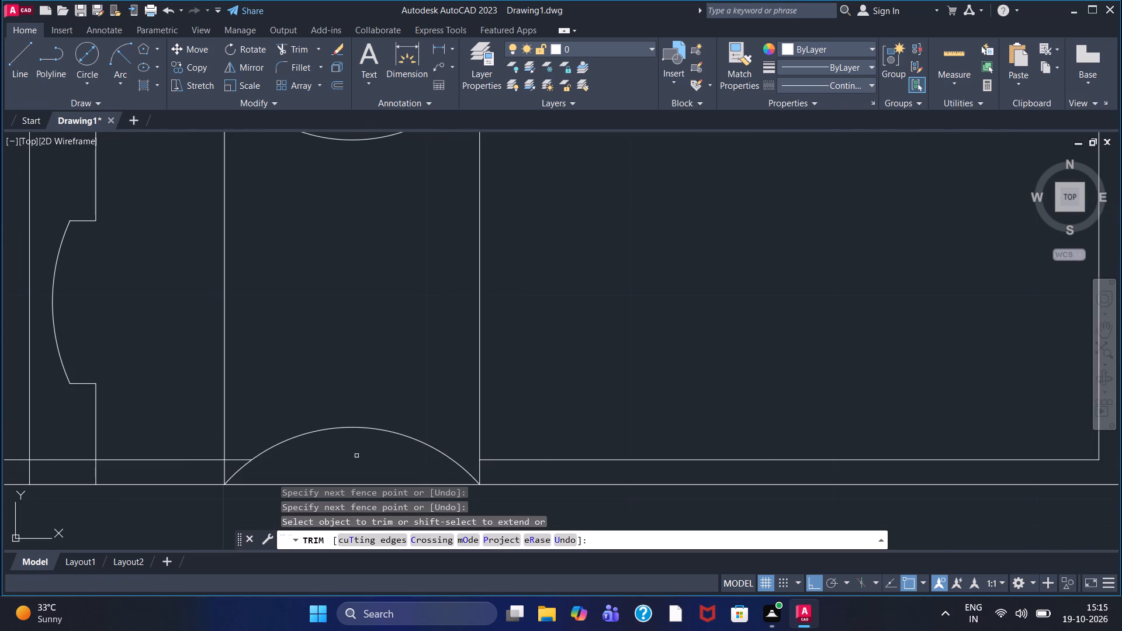
drag(188, 463, 188, 453)
scroll(241, 471, up, 1)
drag(230, 460, 231, 452)
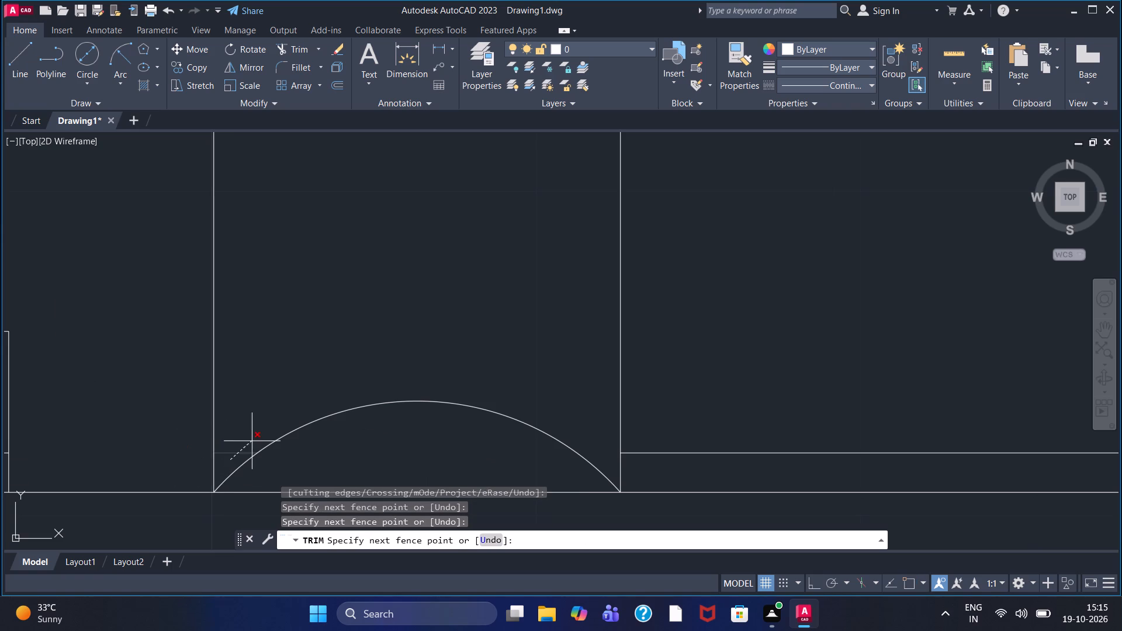
click(252, 422)
scroll(236, 425, down, 1)
scroll(151, 426, down, 1)
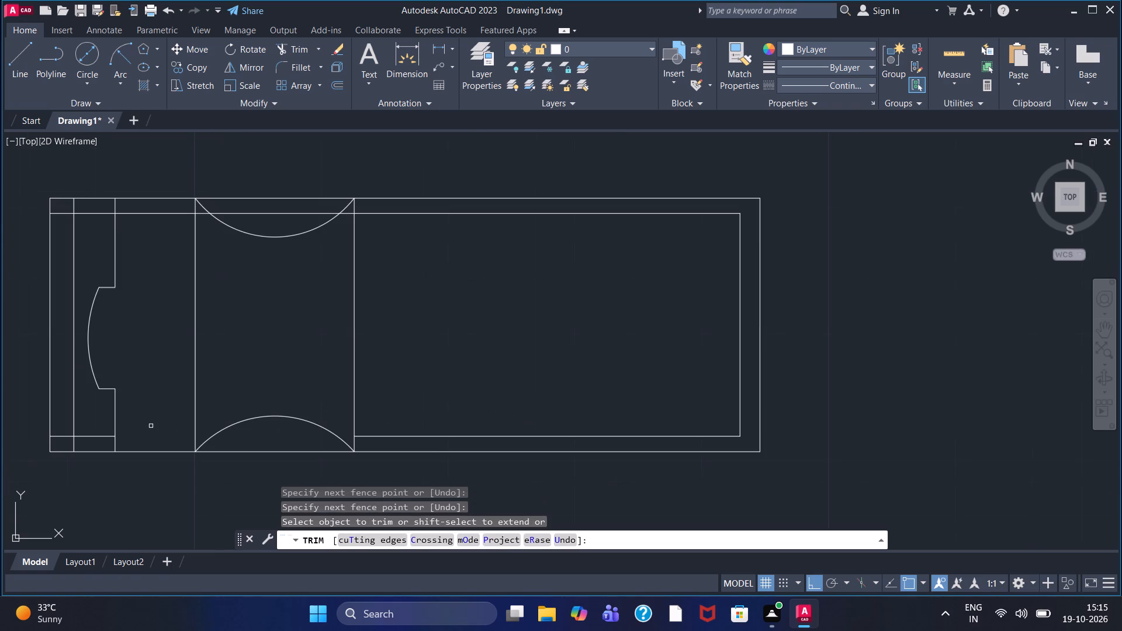
Trim away the remaining lower offset line between the rectangle's left edge and the notched vertical line.
middle_drag(89, 429, 133, 414)
scroll(133, 415, up, 3)
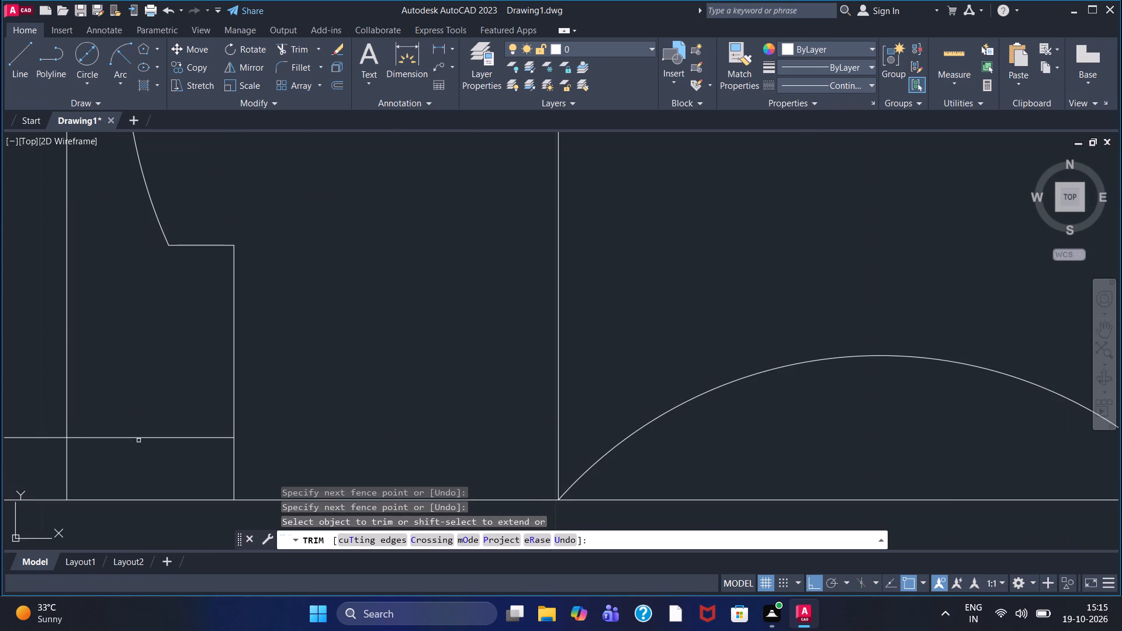
drag(138, 450, 148, 419)
drag(22, 448, 29, 422)
Trim away the upper offset line from the rectangle's left edge to the far vertical line where the upper arc ends.
scroll(136, 391, down, 3)
middle_drag(253, 245, 256, 325)
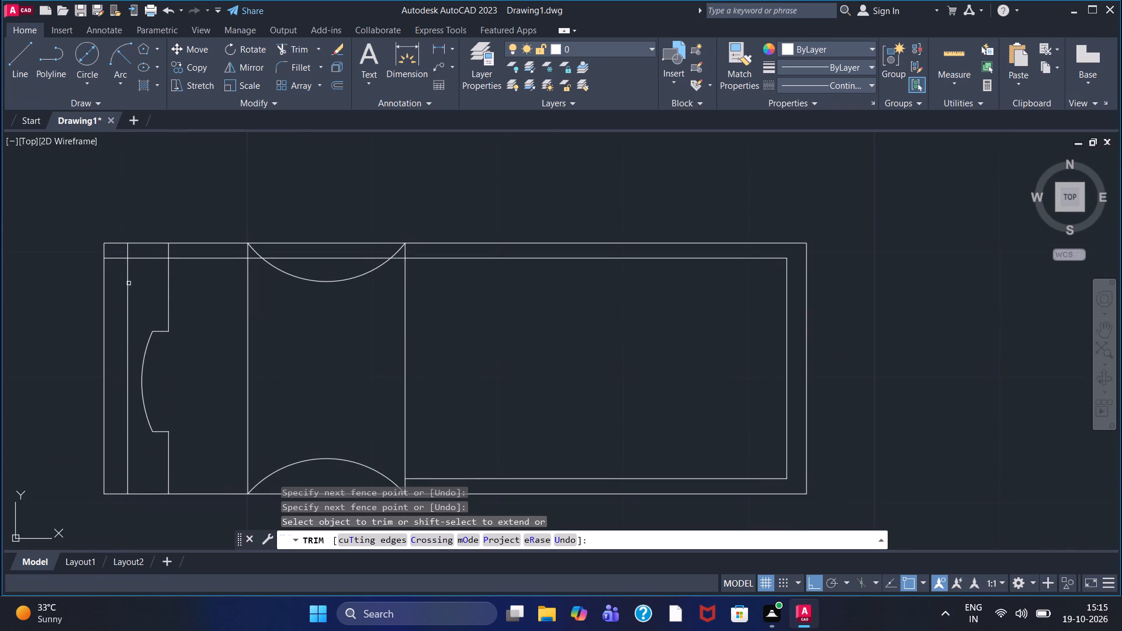
scroll(124, 280, up, 1)
drag(117, 258, 117, 239)
drag(160, 255, 162, 241)
drag(231, 268, 236, 241)
scroll(334, 259, up, 2)
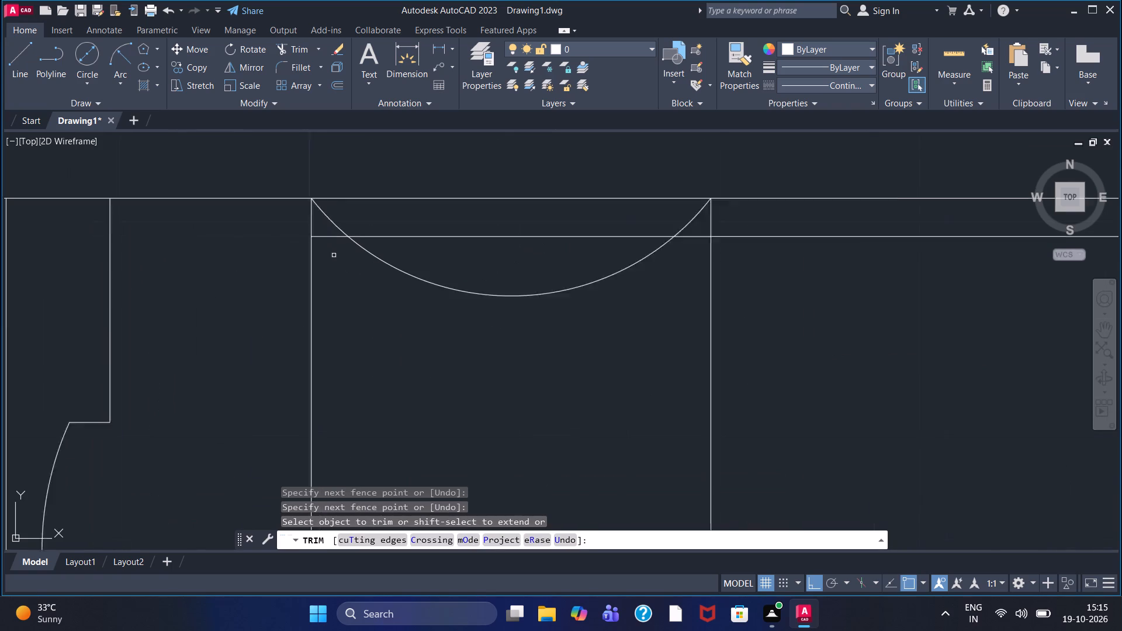
drag(330, 248, 327, 219)
drag(441, 237, 440, 216)
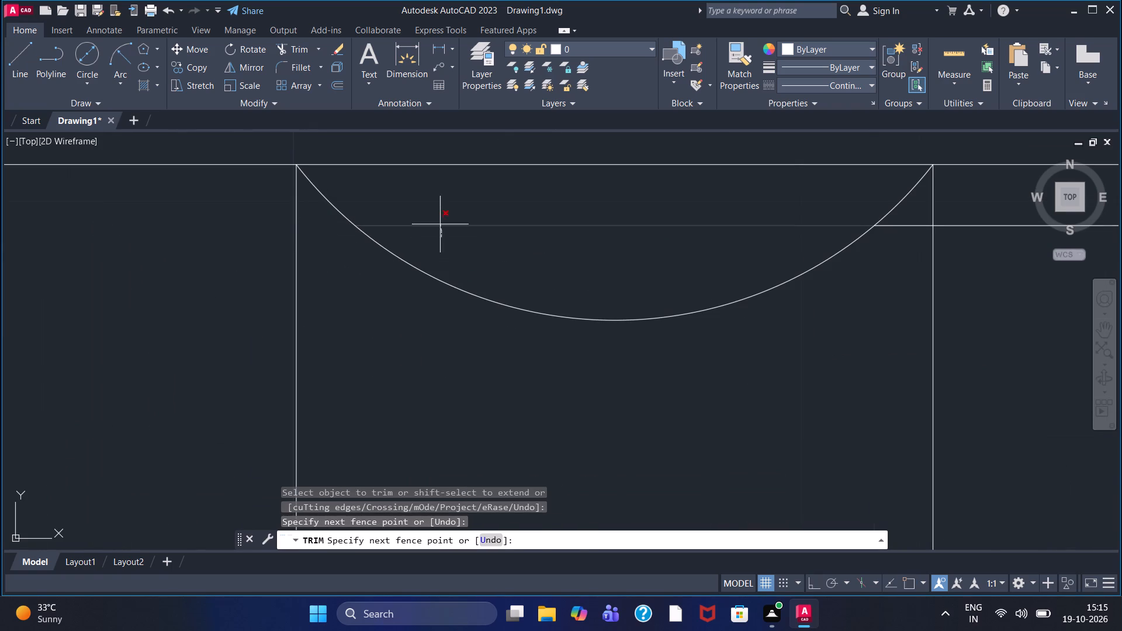
drag(440, 216, 440, 212)
drag(899, 241, 903, 226)
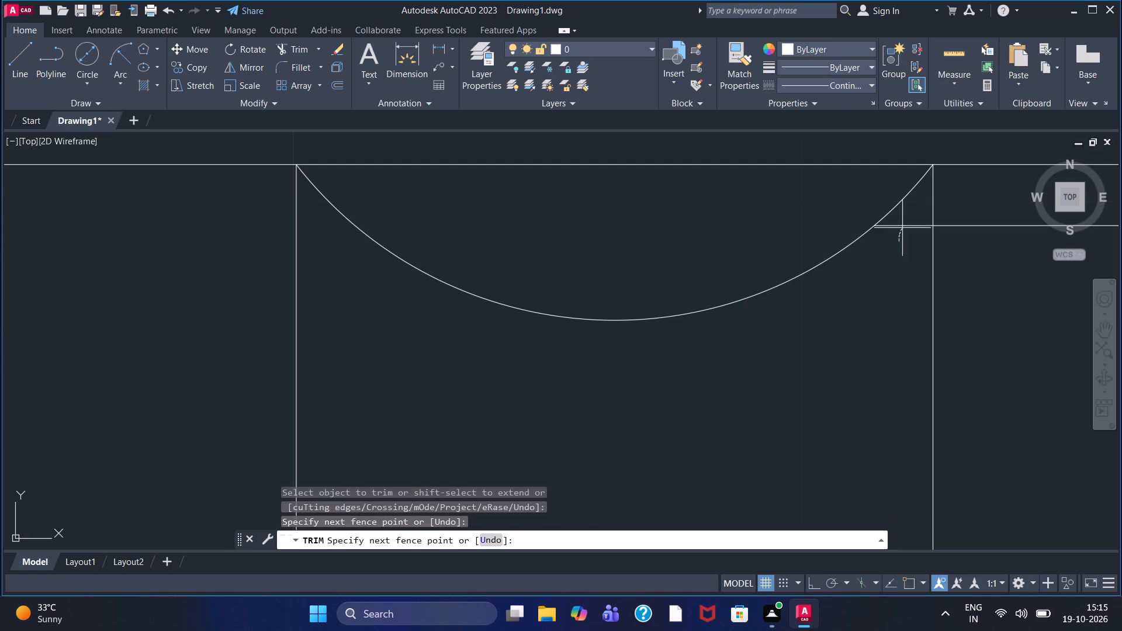
drag(903, 226, 906, 219)
Draw a diagonal line joining the inner offset corner to the rectangle's outer corner at the upper right.
scroll(981, 231, down, 2)
middle_drag(1017, 278, 846, 268)
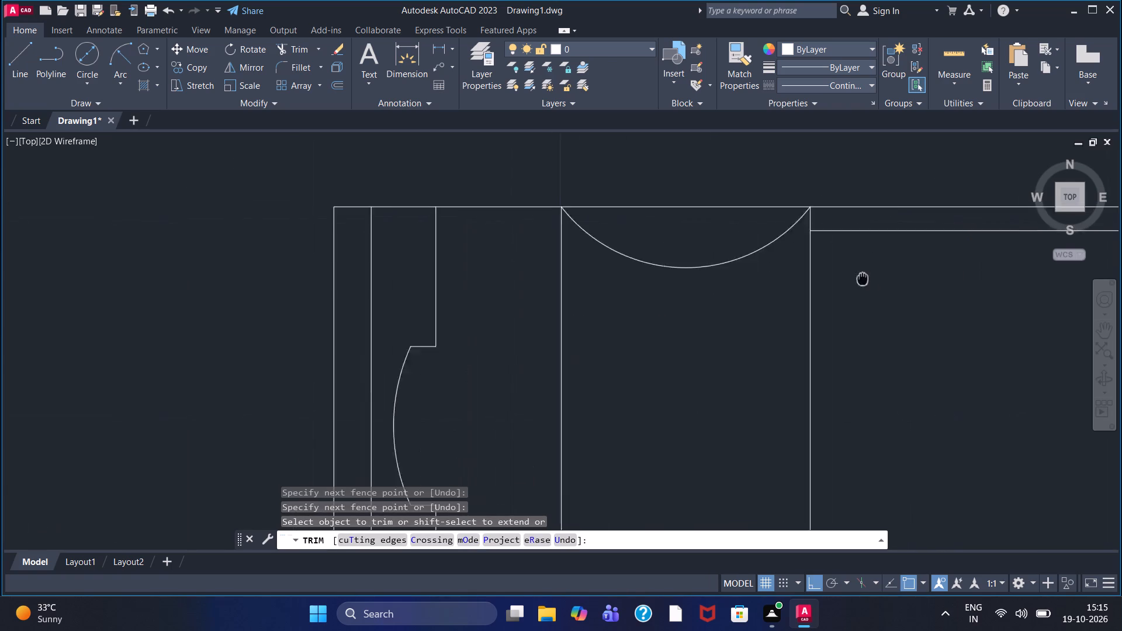
middle_drag(846, 268, 793, 257)
scroll(797, 268, down, 1)
middle_drag(858, 321, 715, 297)
scroll(858, 321, down, 1)
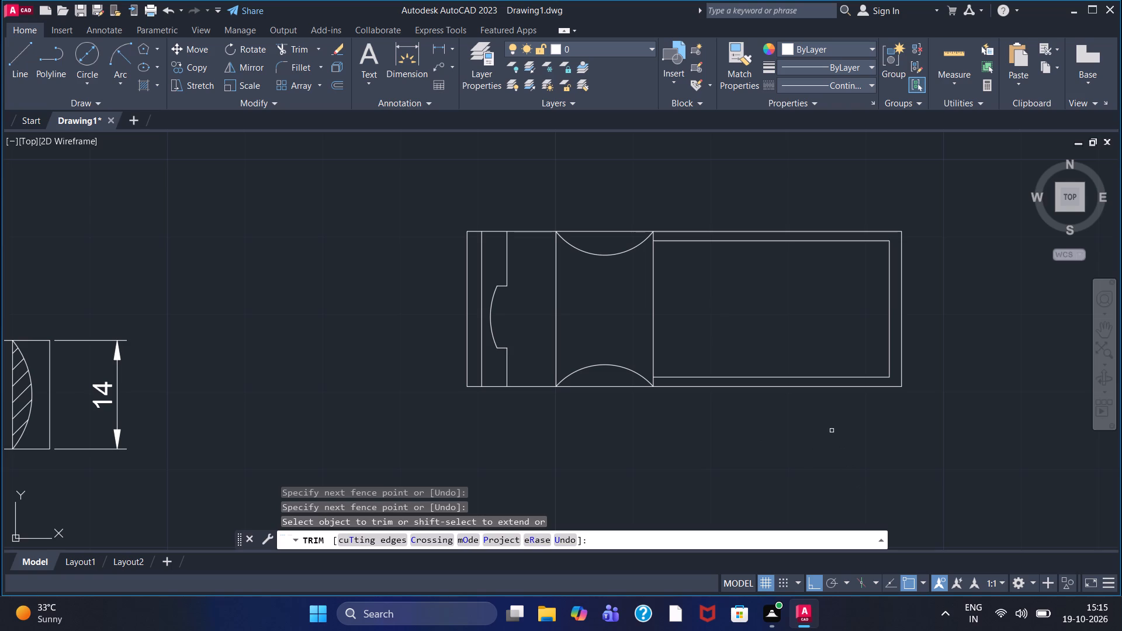
click(9, 65)
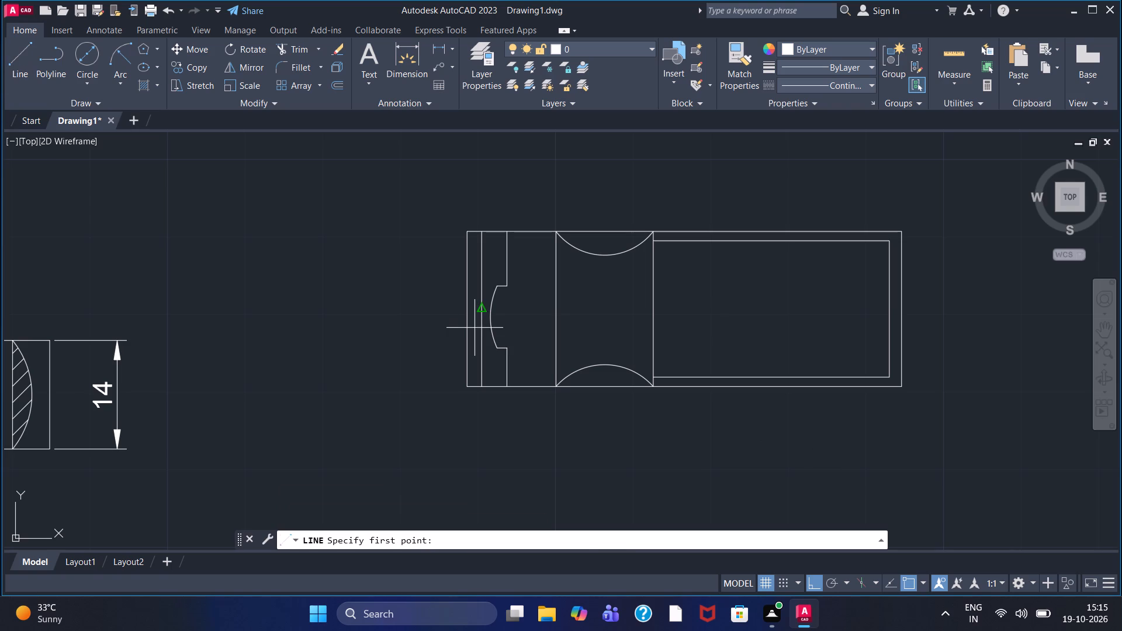
key(F8)
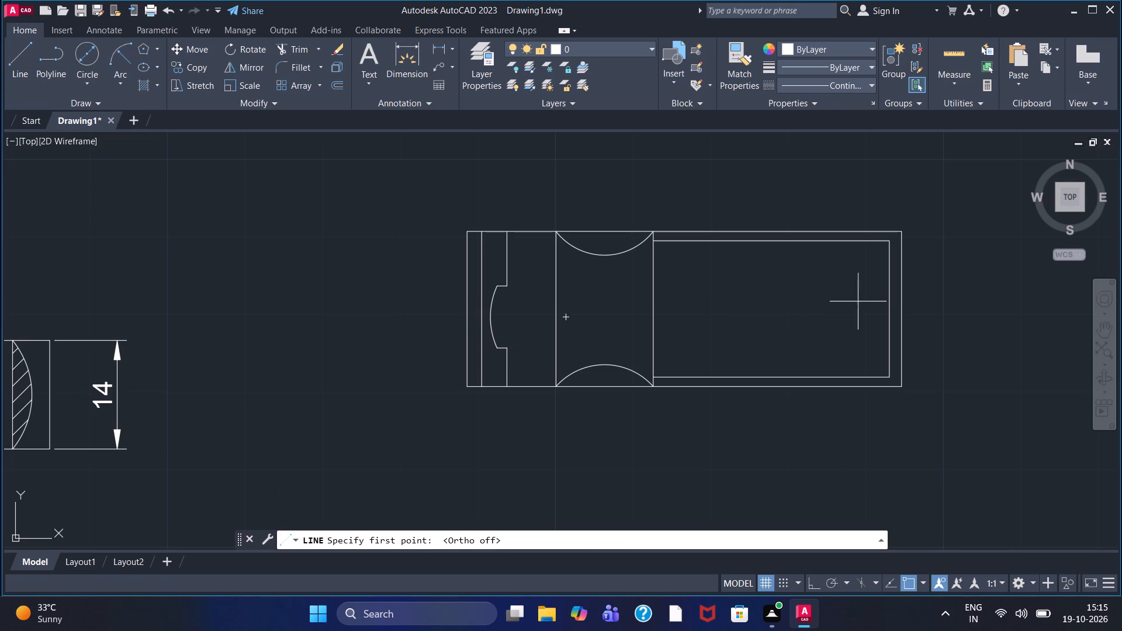
click(889, 243)
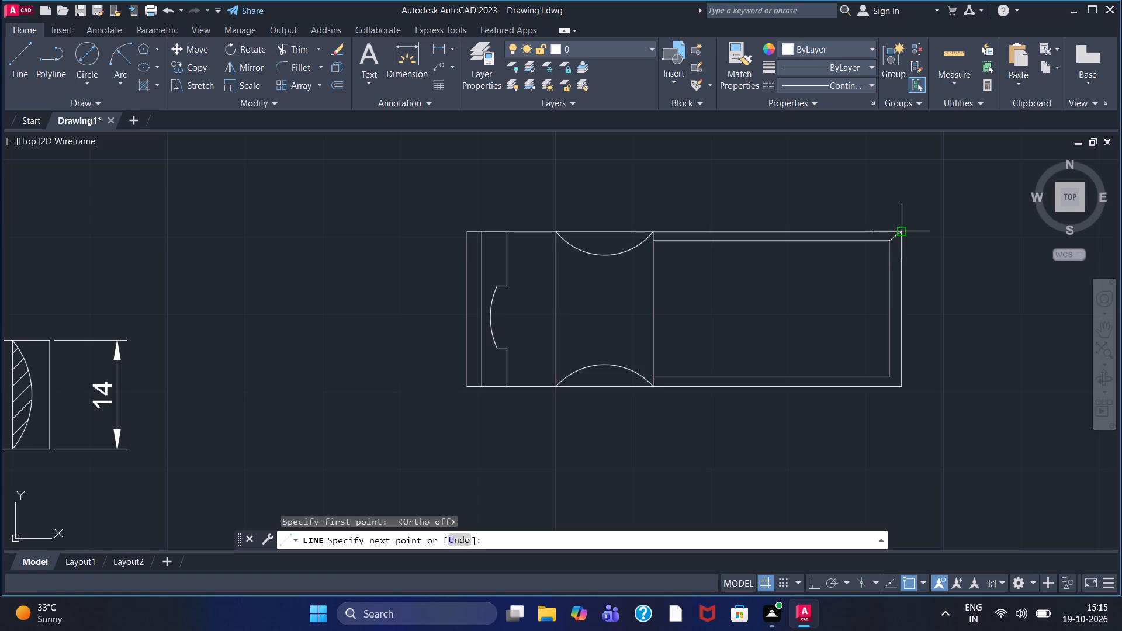
click(898, 230)
right_click(898, 230)
click(904, 231)
right_click(874, 247)
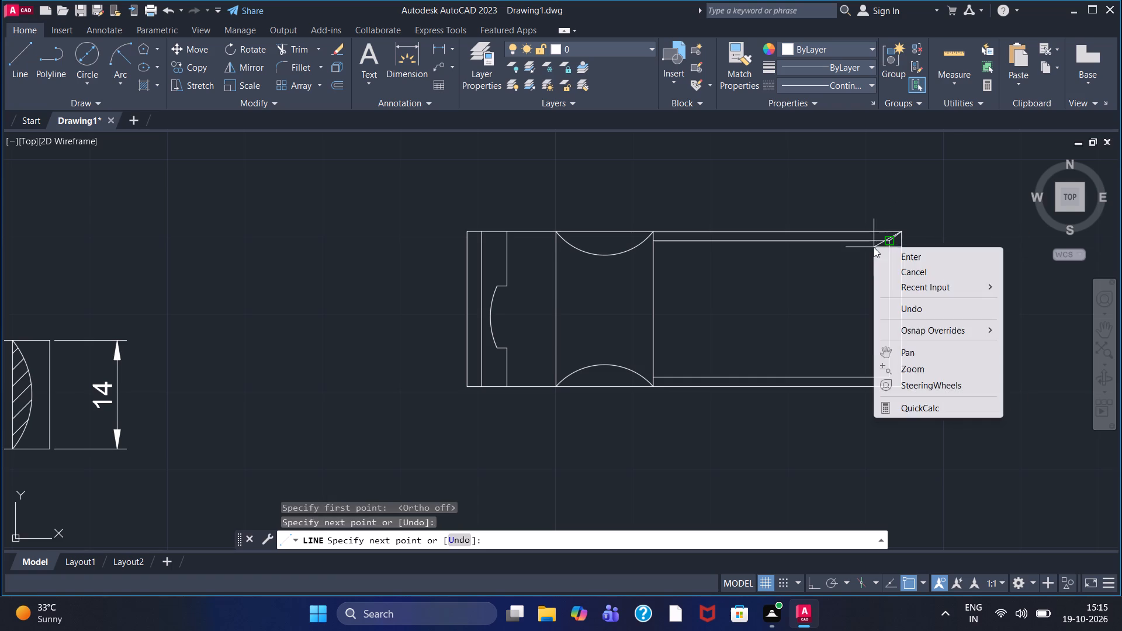
click(884, 252)
Draw a matching diagonal line joining the inner offset corner to the rectangle's outer corner at the lower right.
right_click(884, 252)
click(903, 263)
scroll(889, 351, down, 2)
scroll(899, 404, down, 1)
scroll(886, 351, up, 3)
scroll(903, 436, up, 2)
middle_drag(801, 408, 760, 220)
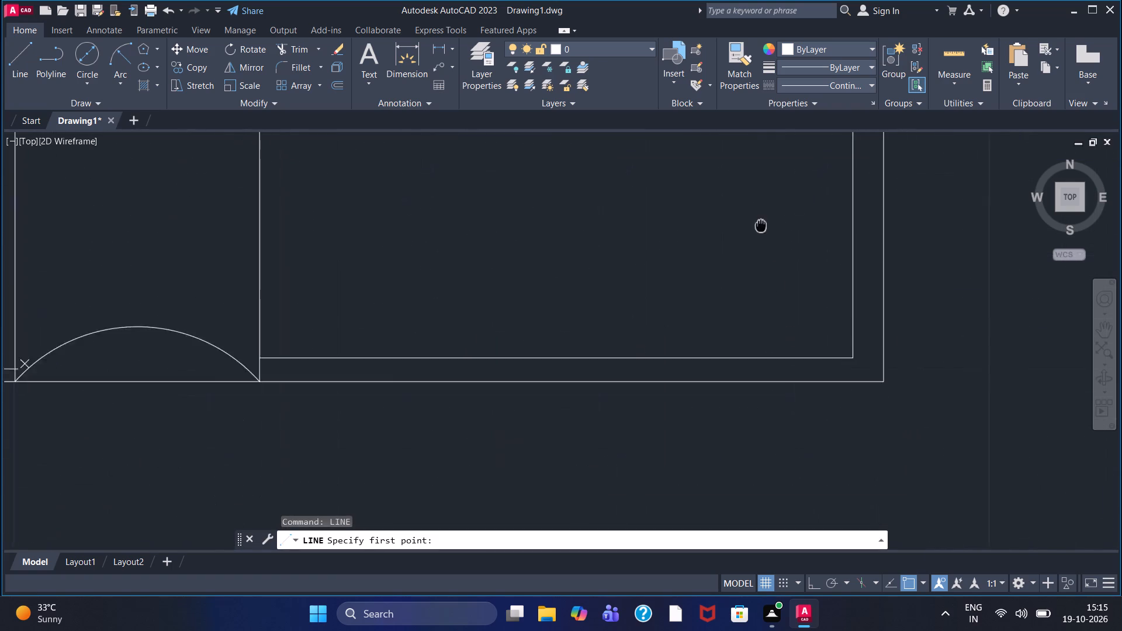
middle_drag(760, 220, 760, 220)
click(846, 339)
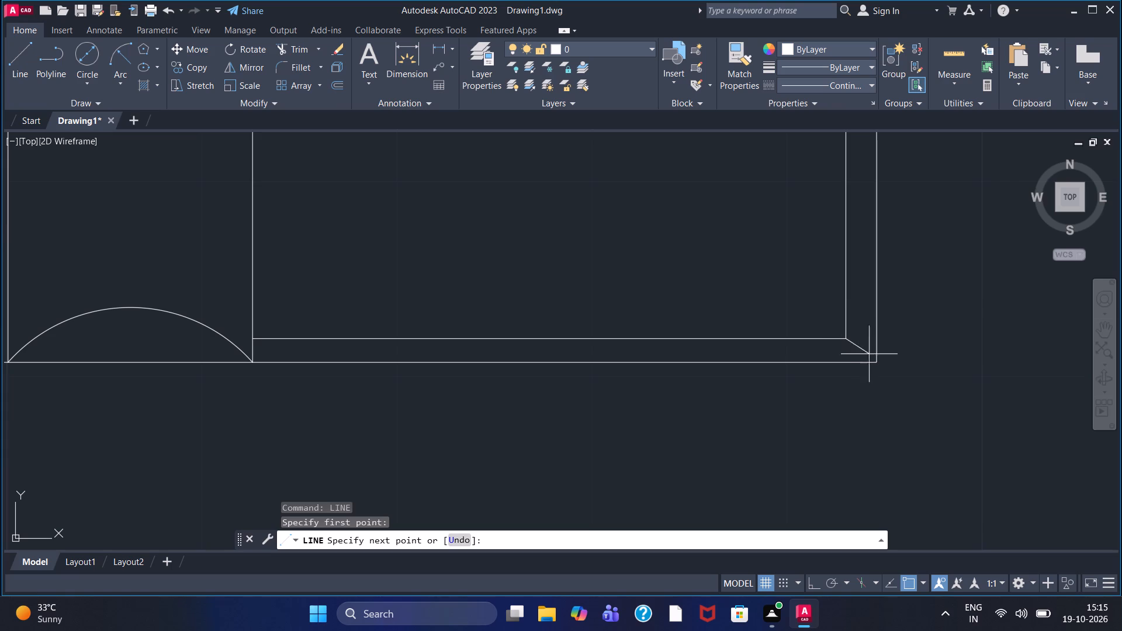
click(873, 359)
right_click(923, 331)
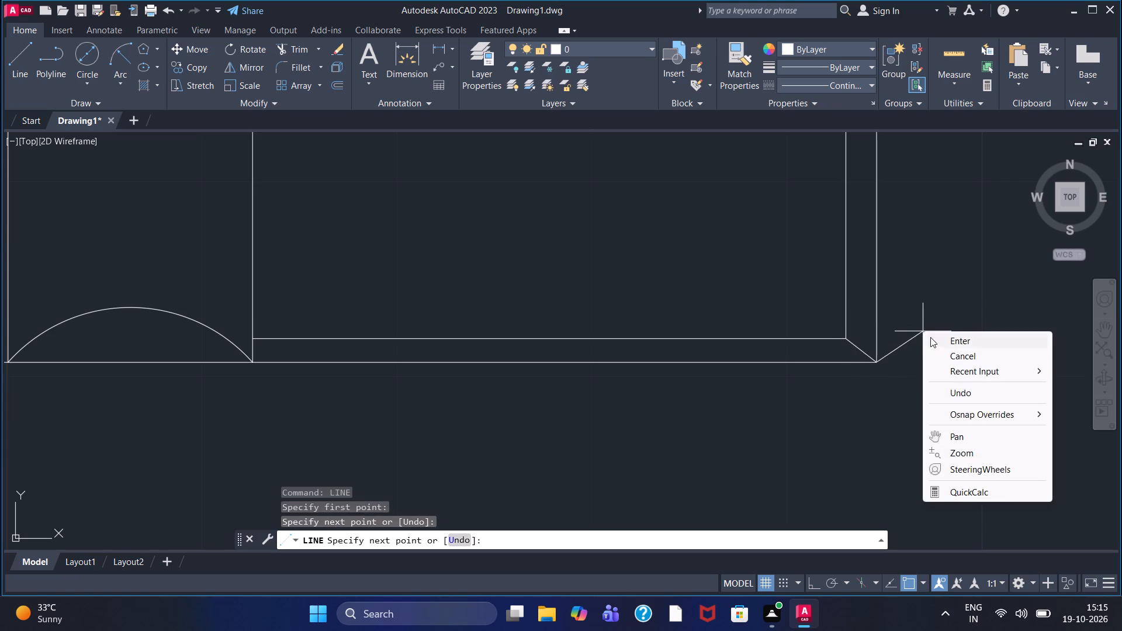
click(947, 337)
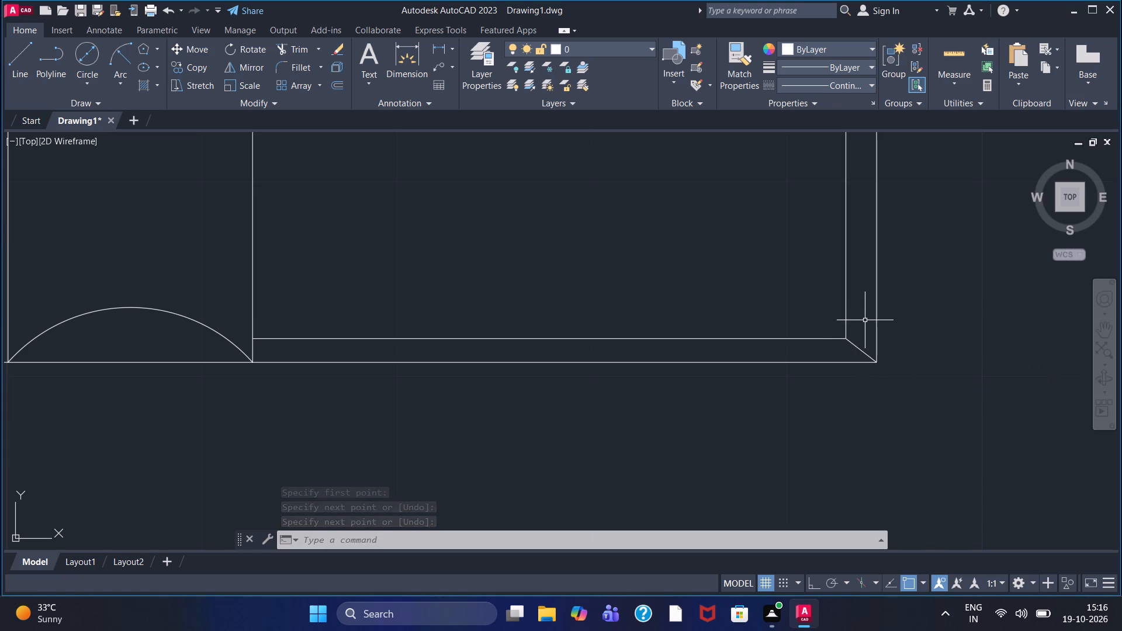
Add a horizontal dimension above the part from the vertical line at the arcs' right ends to the rectangle's right edge.
scroll(765, 300, down, 1)
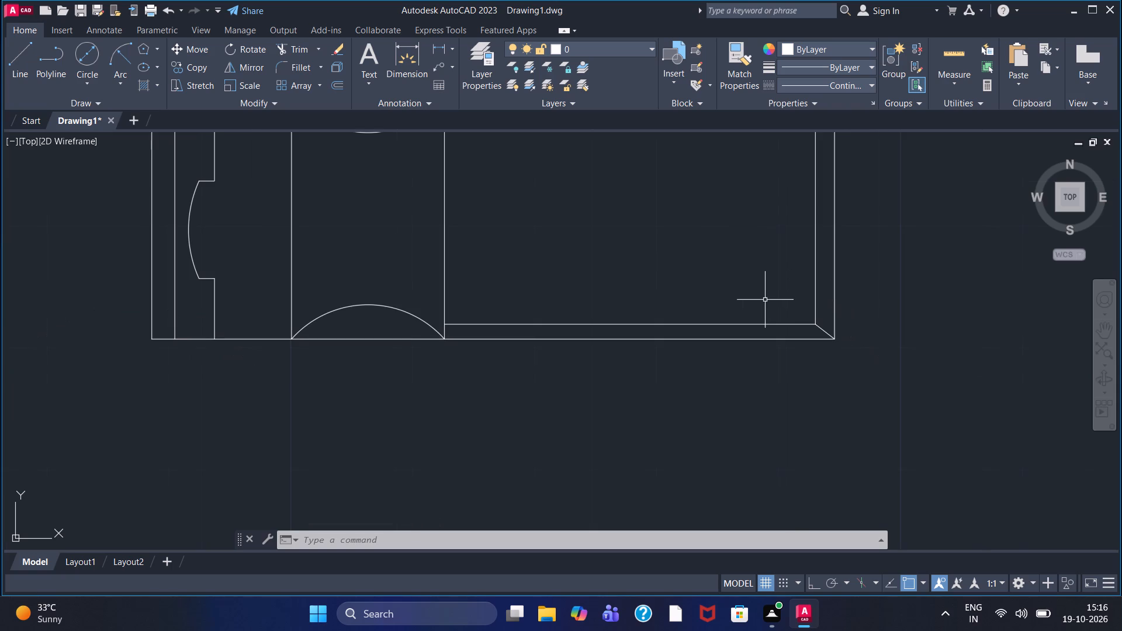
middle_drag(689, 265, 870, 398)
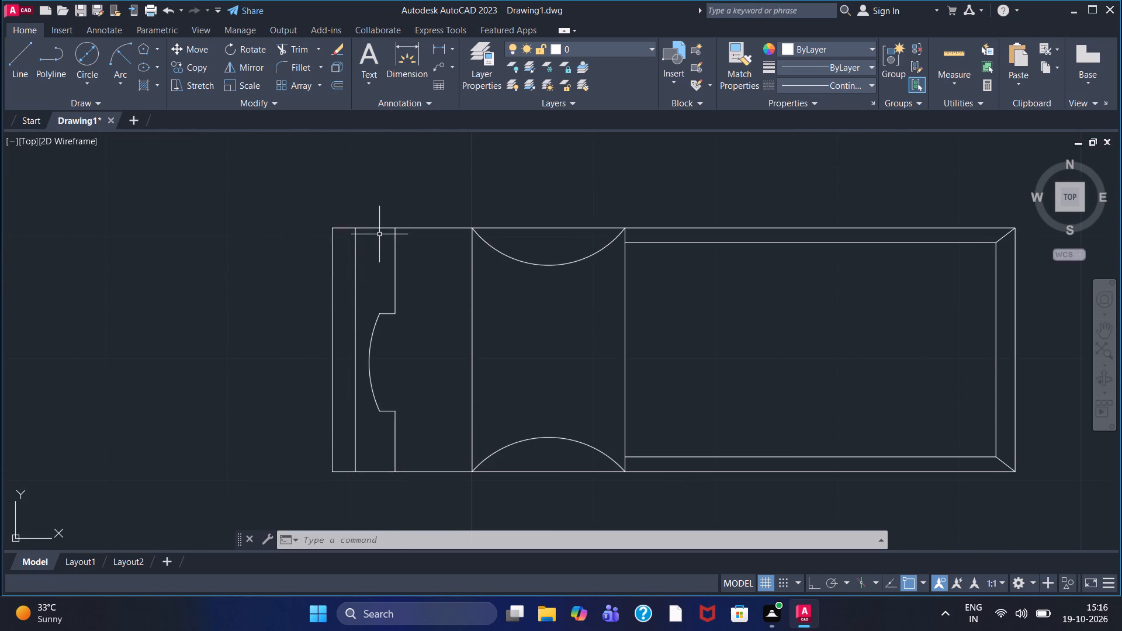
scroll(379, 234, down, 1)
scroll(379, 234, up, 1)
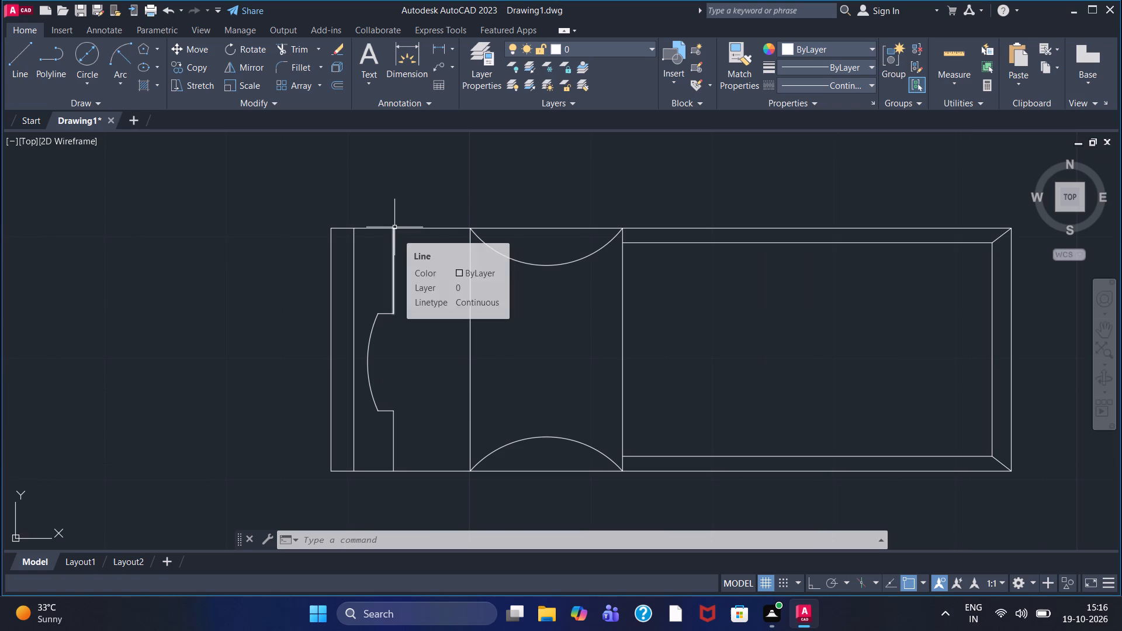
click(442, 45)
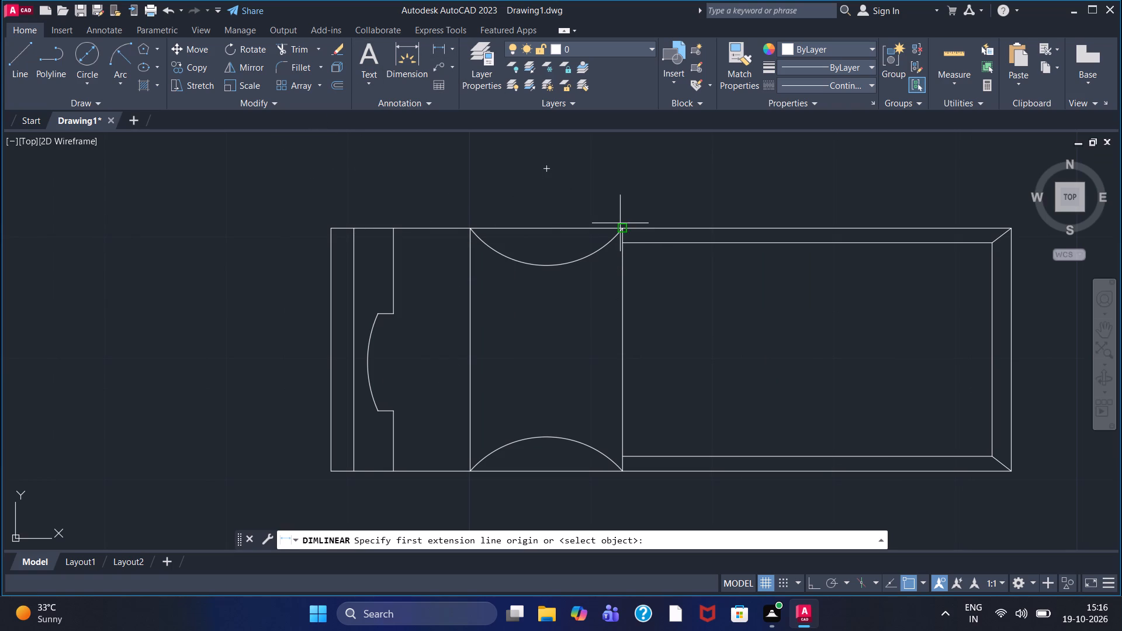
click(620, 228)
click(1014, 226)
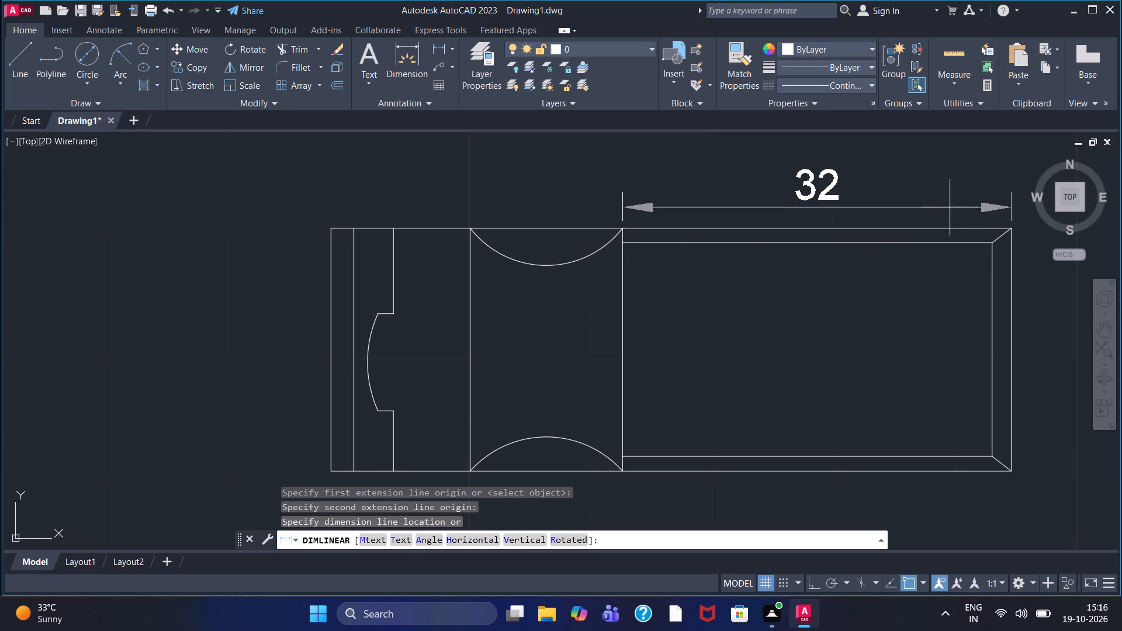
click(931, 196)
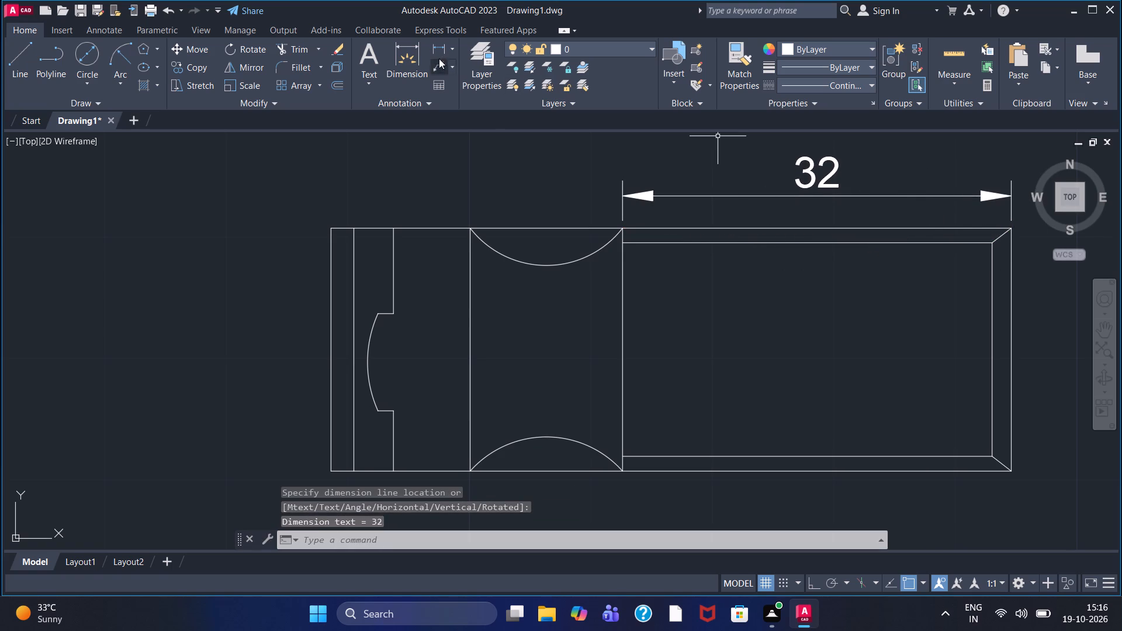
Add a horizontal dimension above the part from the rectangle's upper left corner to the midpoint of the upper arc.
click(444, 46)
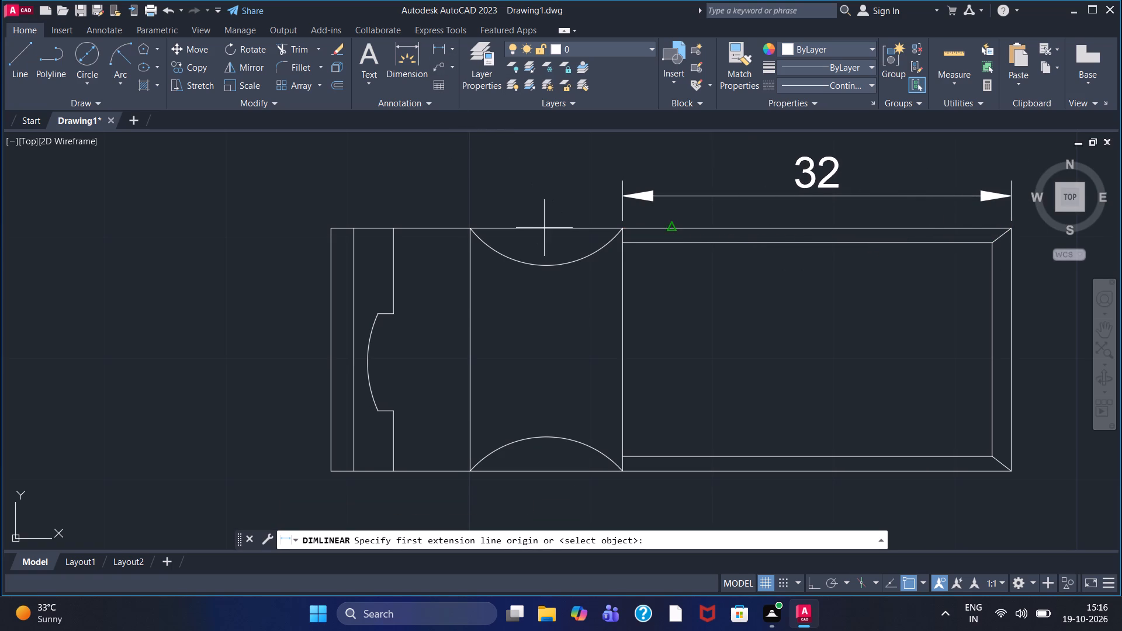
click(332, 229)
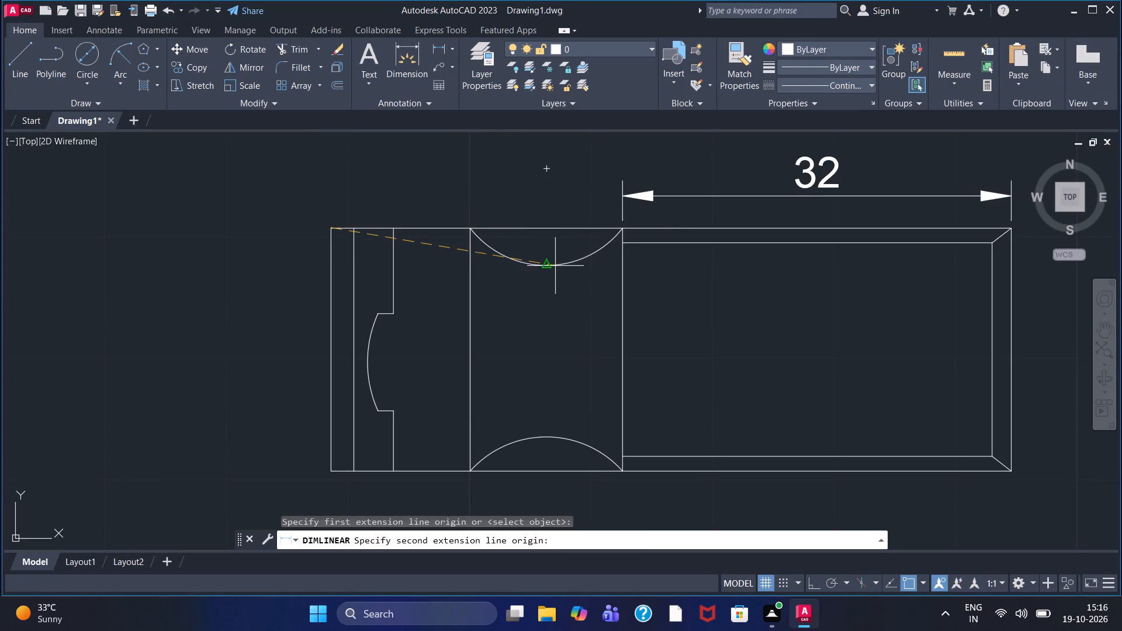
click(546, 266)
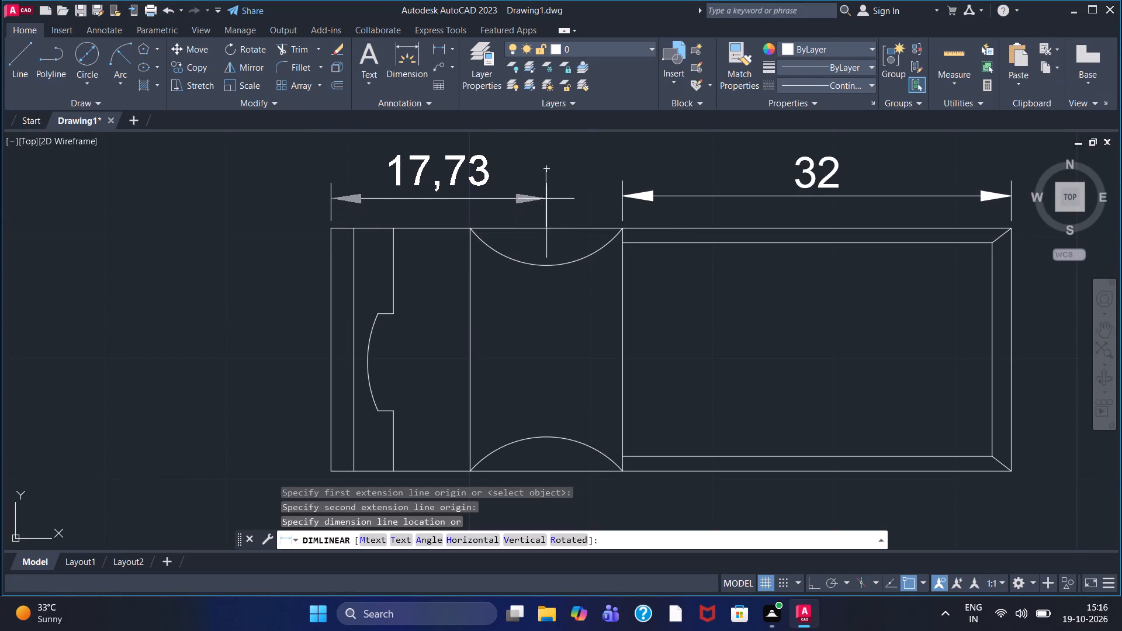
click(548, 167)
Hatch the area between the notched profile and the vertical line at the arcs' left ends with the ANSI31 pattern.
scroll(535, 174, down, 1)
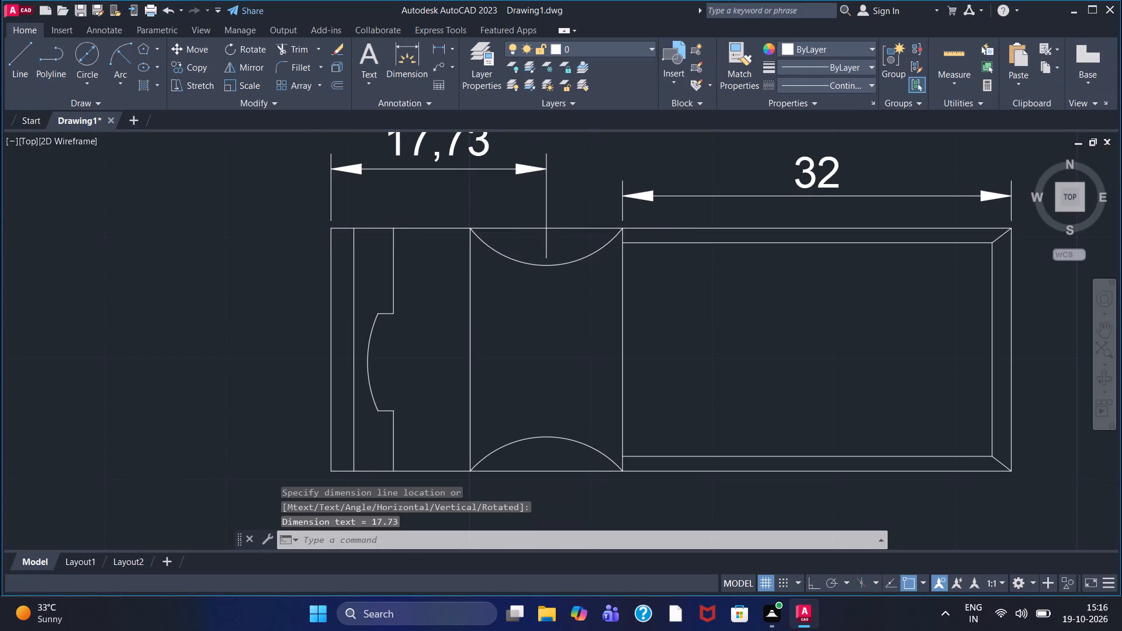
scroll(504, 203, down, 1)
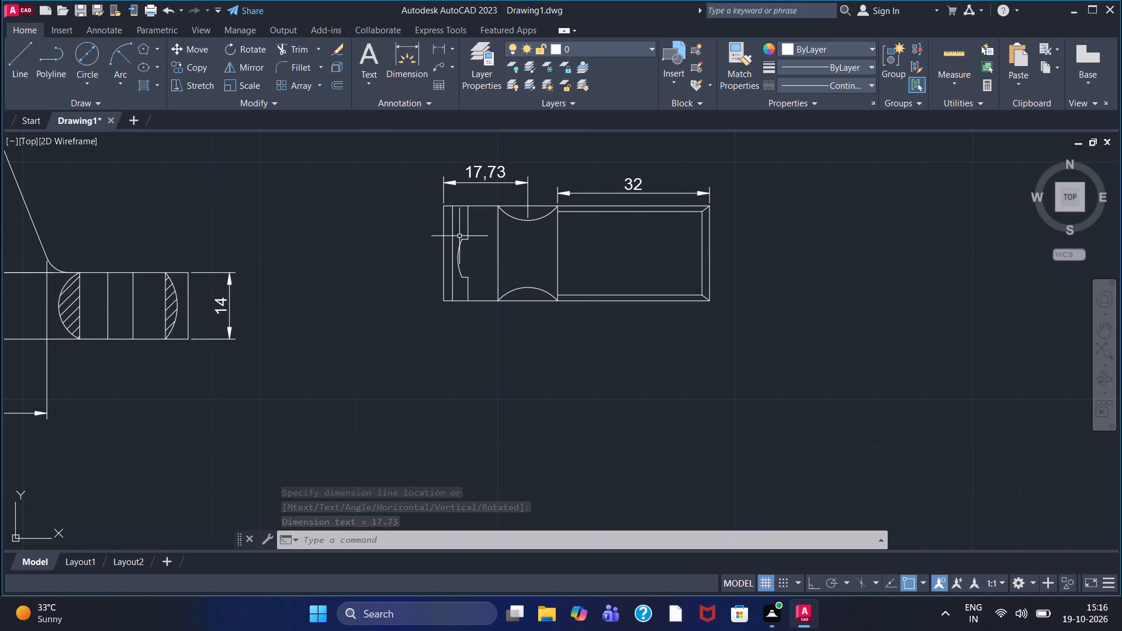
scroll(459, 236, up, 1)
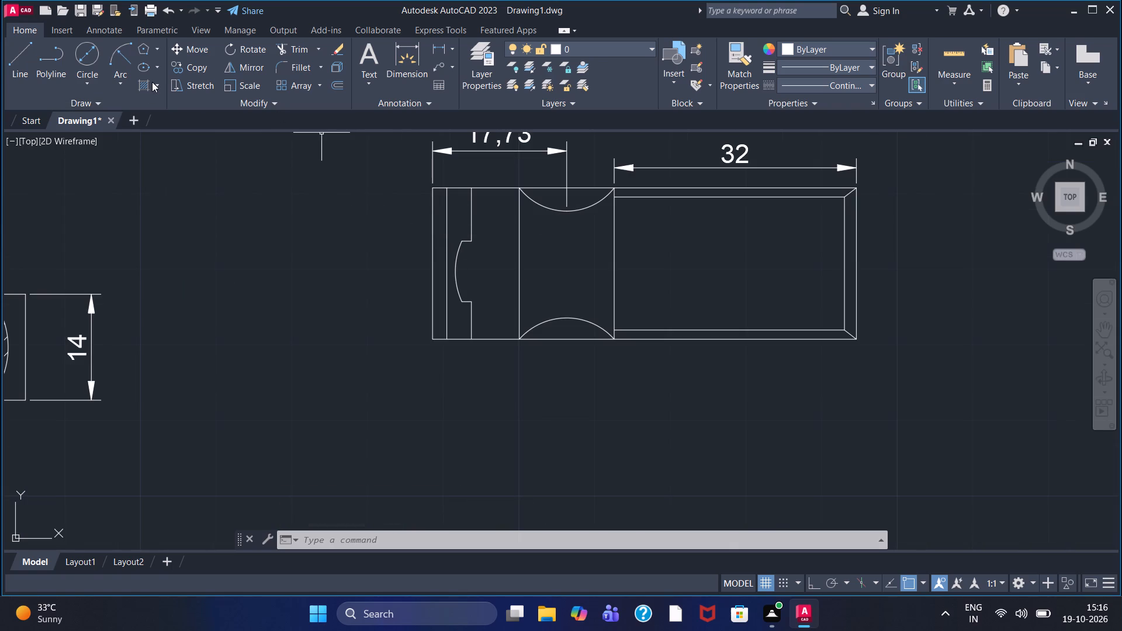
click(143, 82)
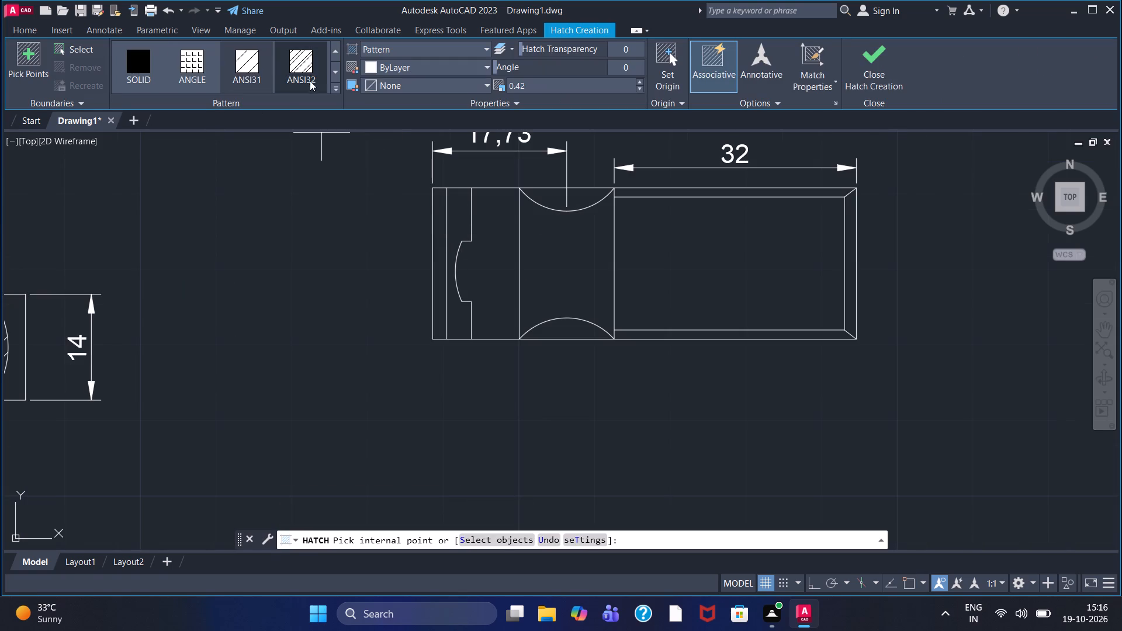
click(253, 59)
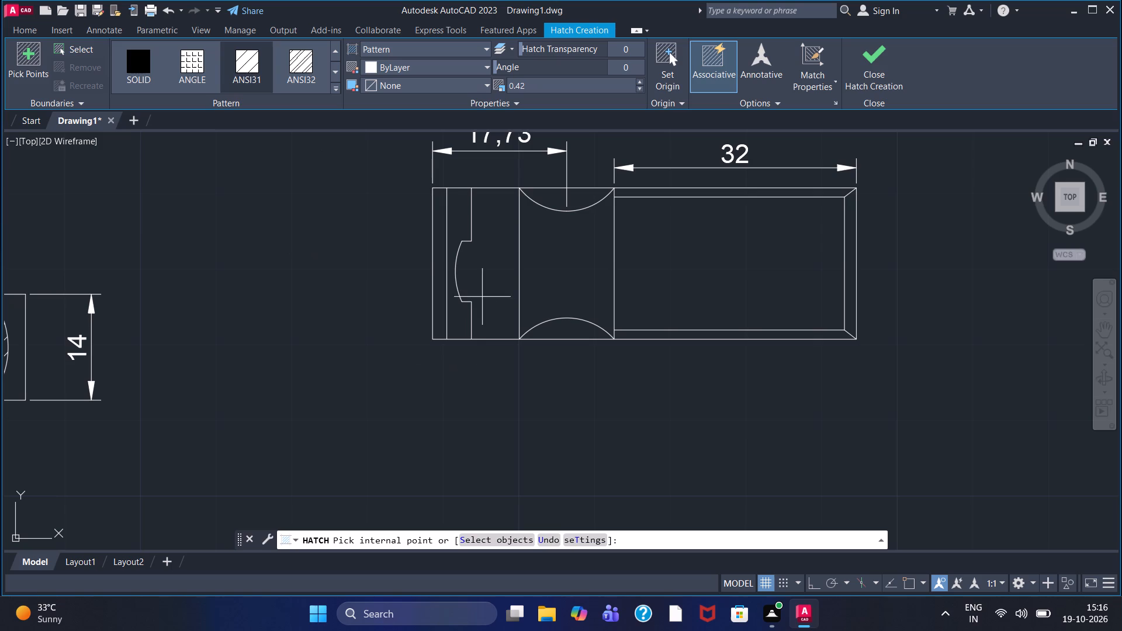
click(489, 275)
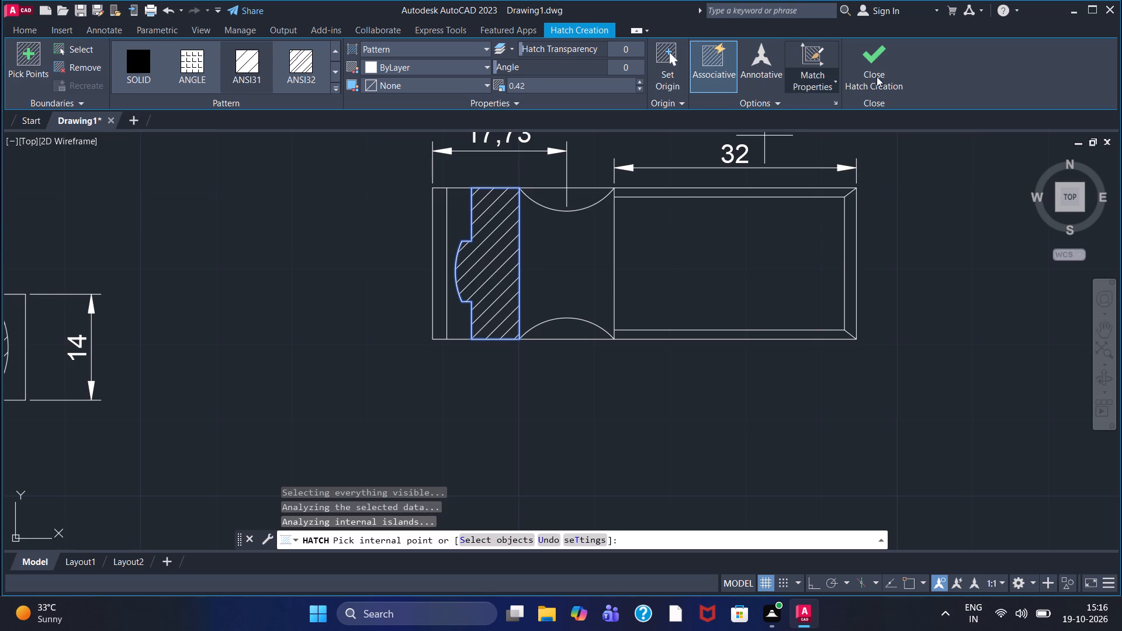
click(880, 72)
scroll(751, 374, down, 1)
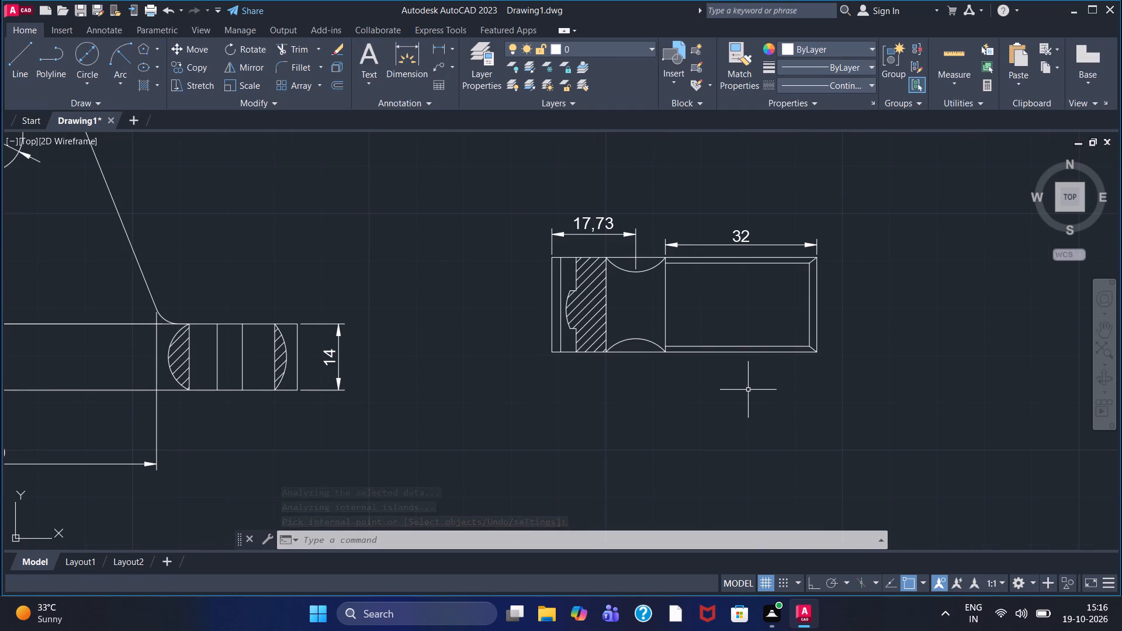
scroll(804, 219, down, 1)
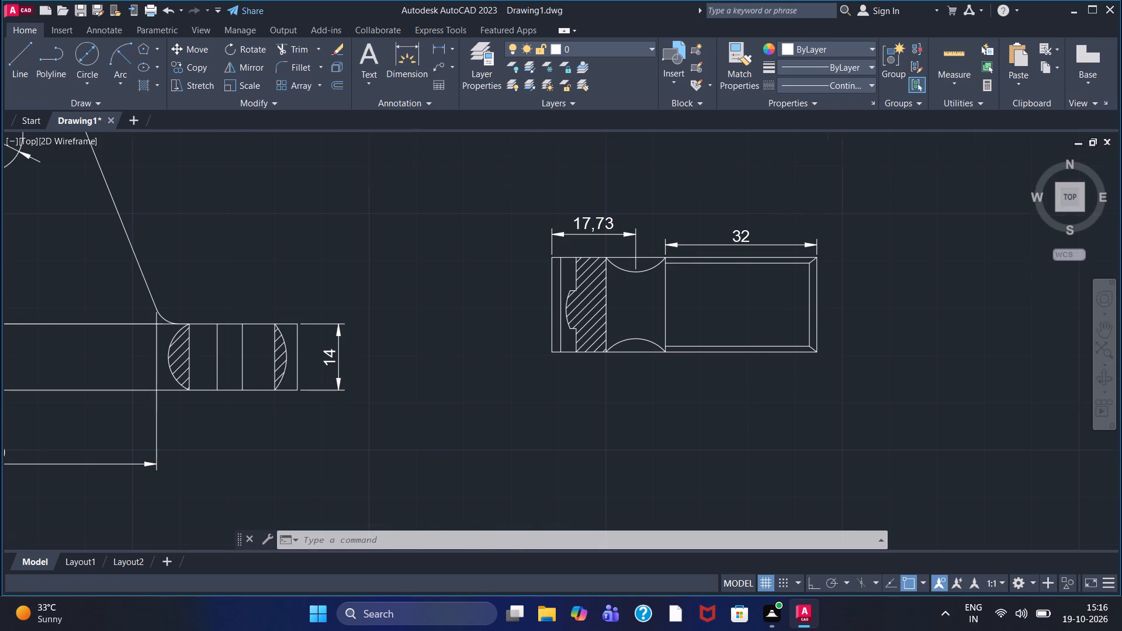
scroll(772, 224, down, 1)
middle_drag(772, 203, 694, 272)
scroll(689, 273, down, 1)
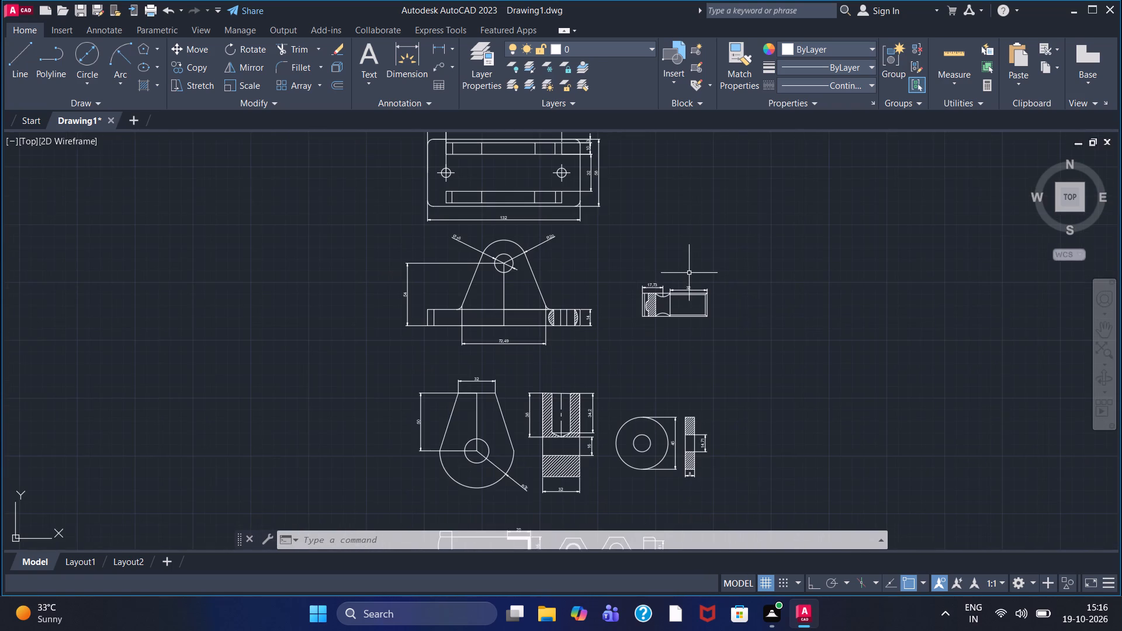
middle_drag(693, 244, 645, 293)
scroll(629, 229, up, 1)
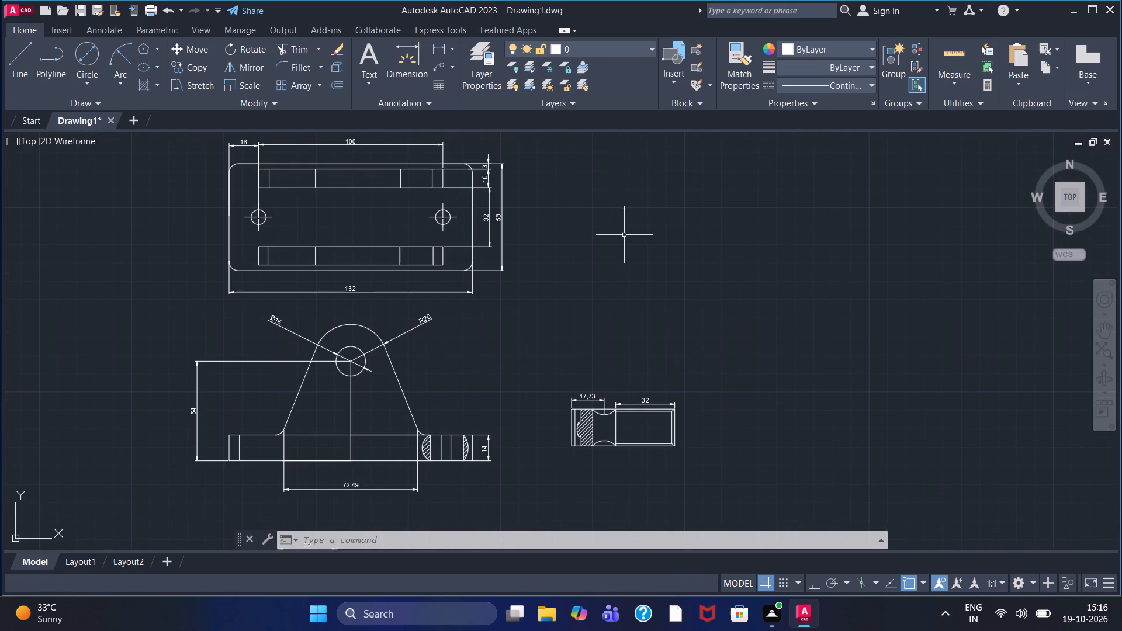
Draw a 132 by 16 rectangle from lines in the empty area beside the plate's top view.
click(9, 63)
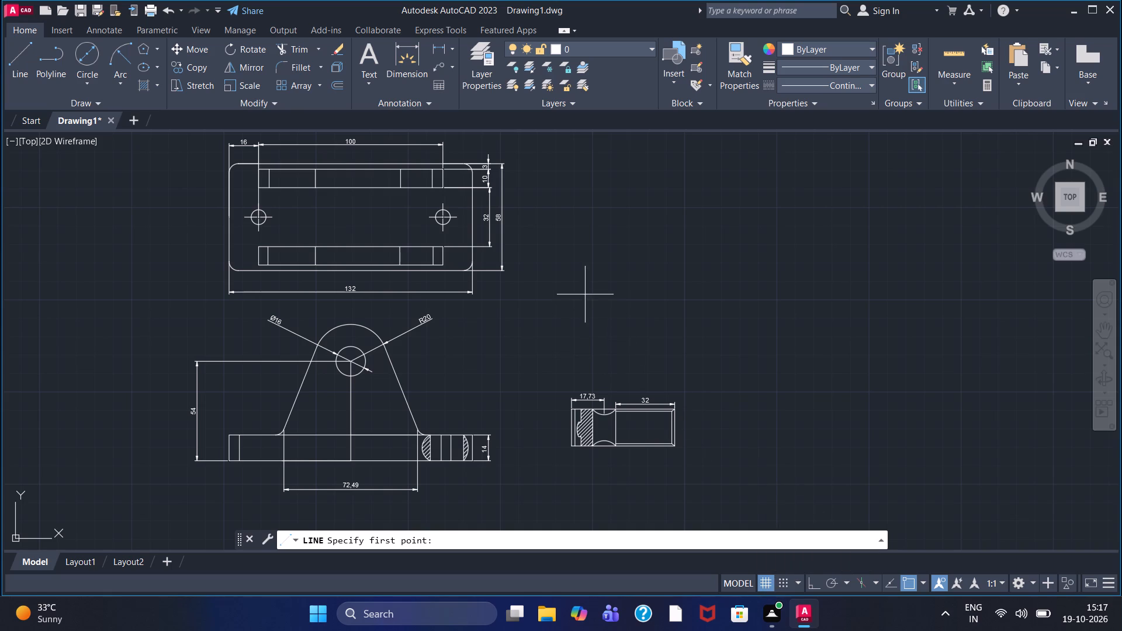
click(597, 271)
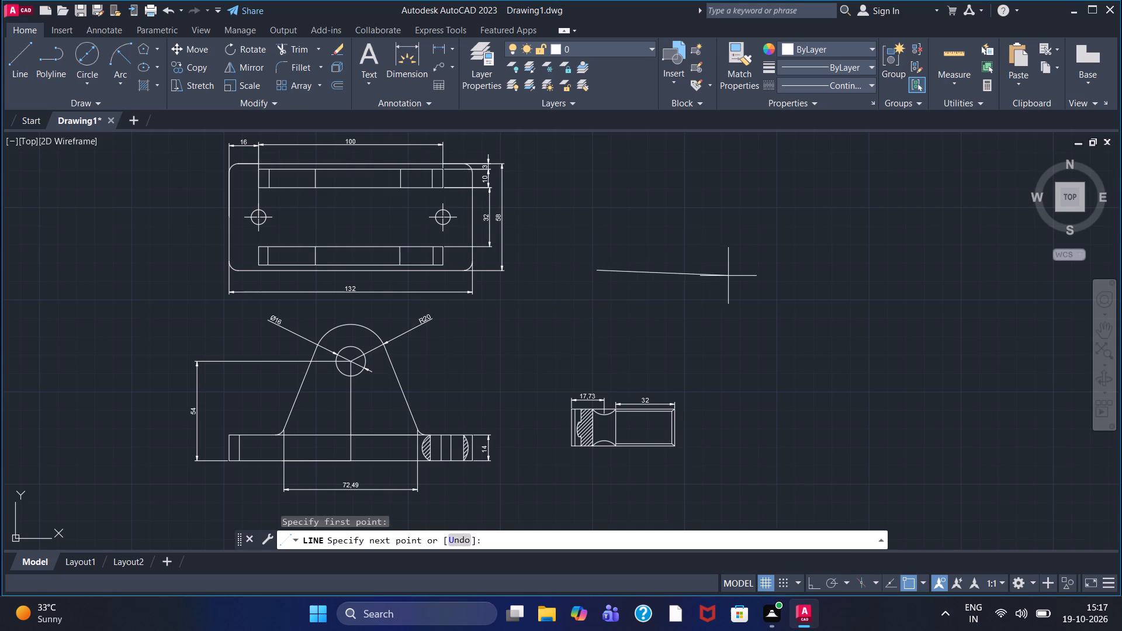
key(F8)
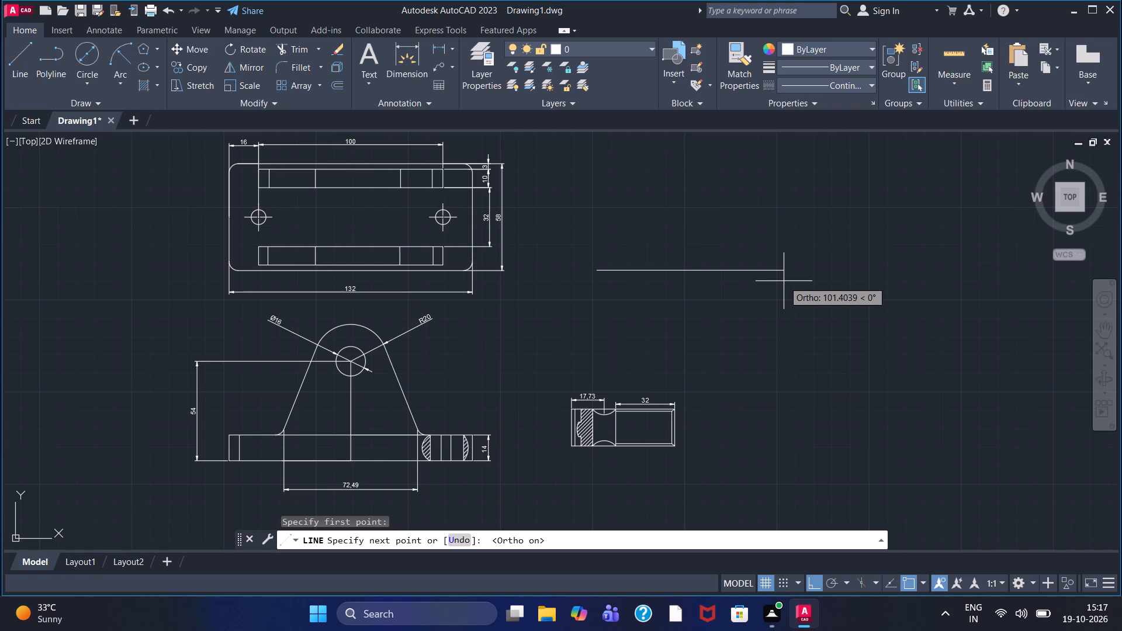
text(132)
key(Return)
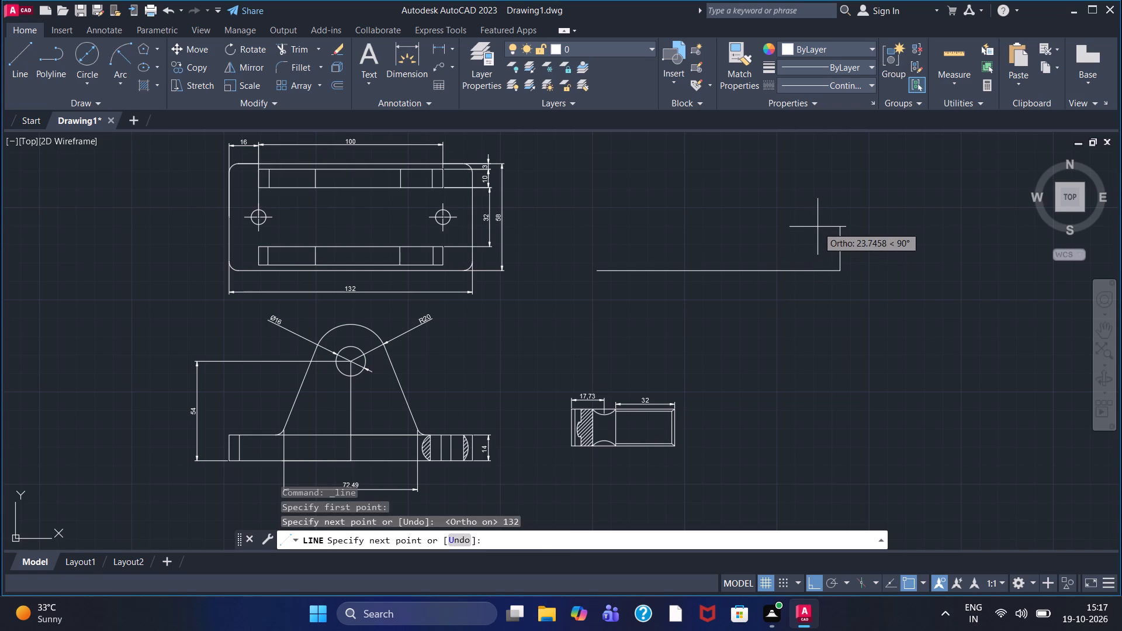
key(1)
key(6)
key(Return)
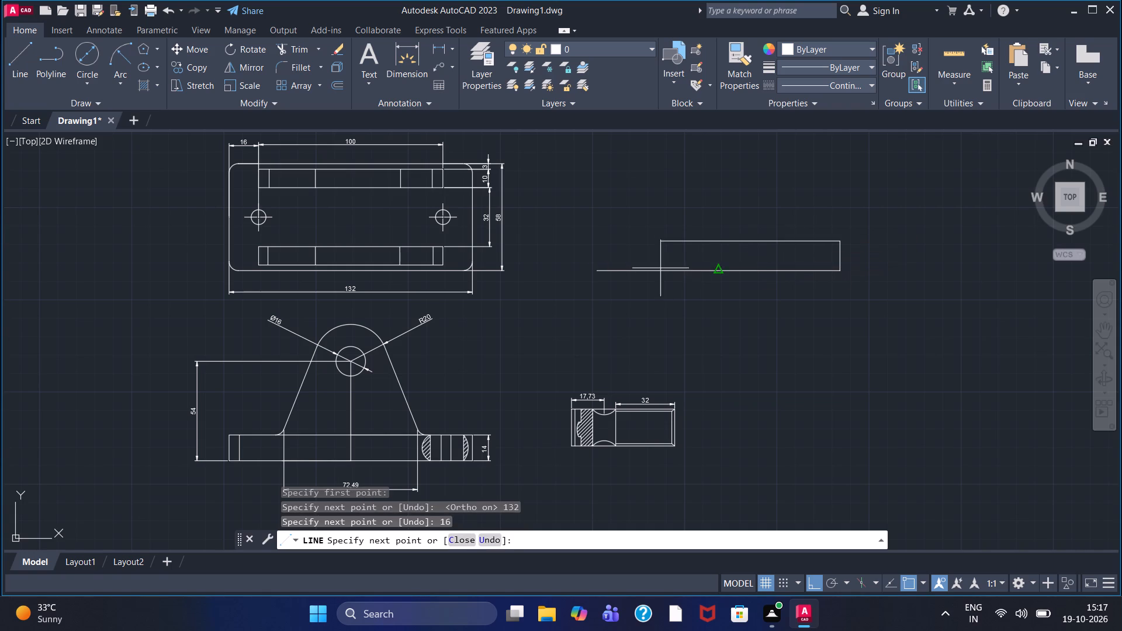
text(132)
key(Return)
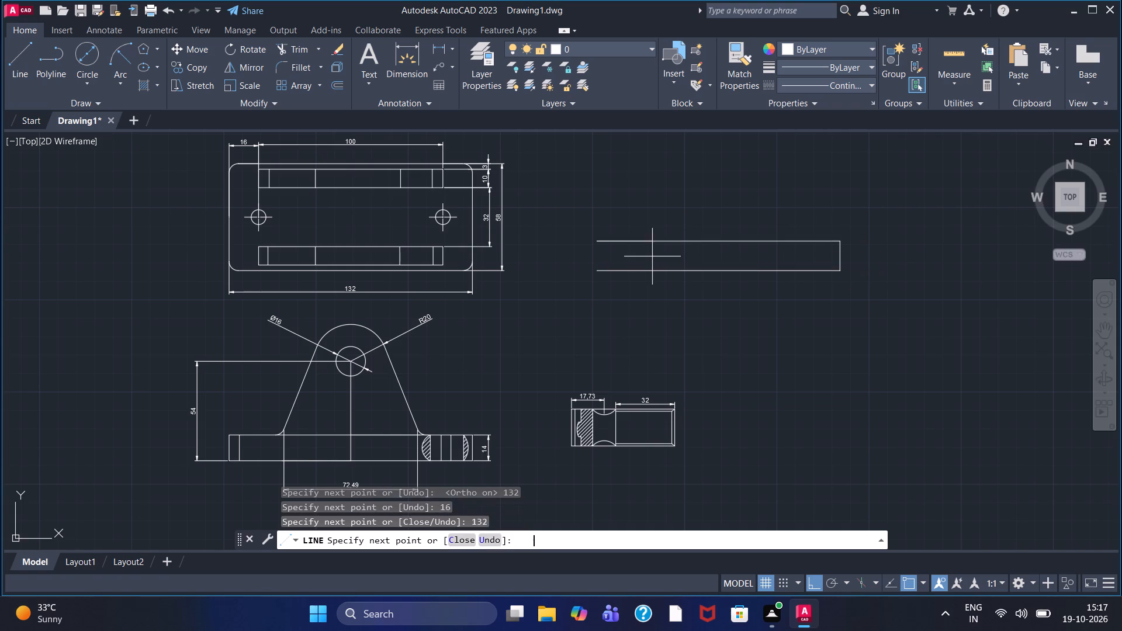
click(601, 272)
right_click(601, 272)
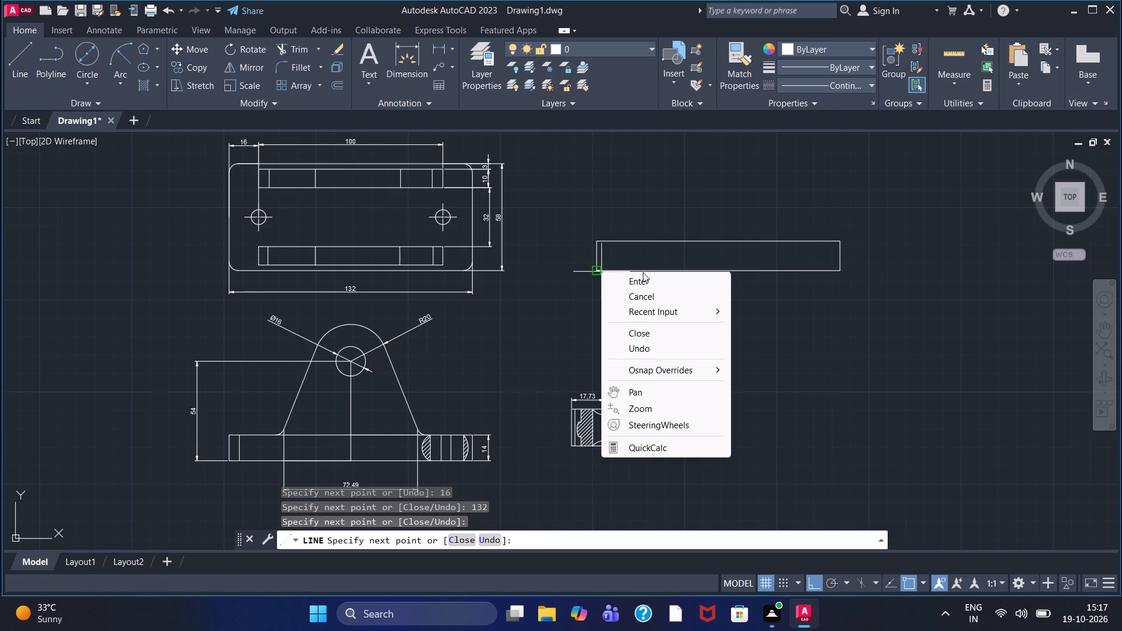
click(644, 277)
Draw a vertical line upward from the midpoint of the new rectangle's upper edge.
middle_drag(646, 278, 597, 312)
scroll(600, 309, up, 1)
middle_drag(608, 308, 588, 317)
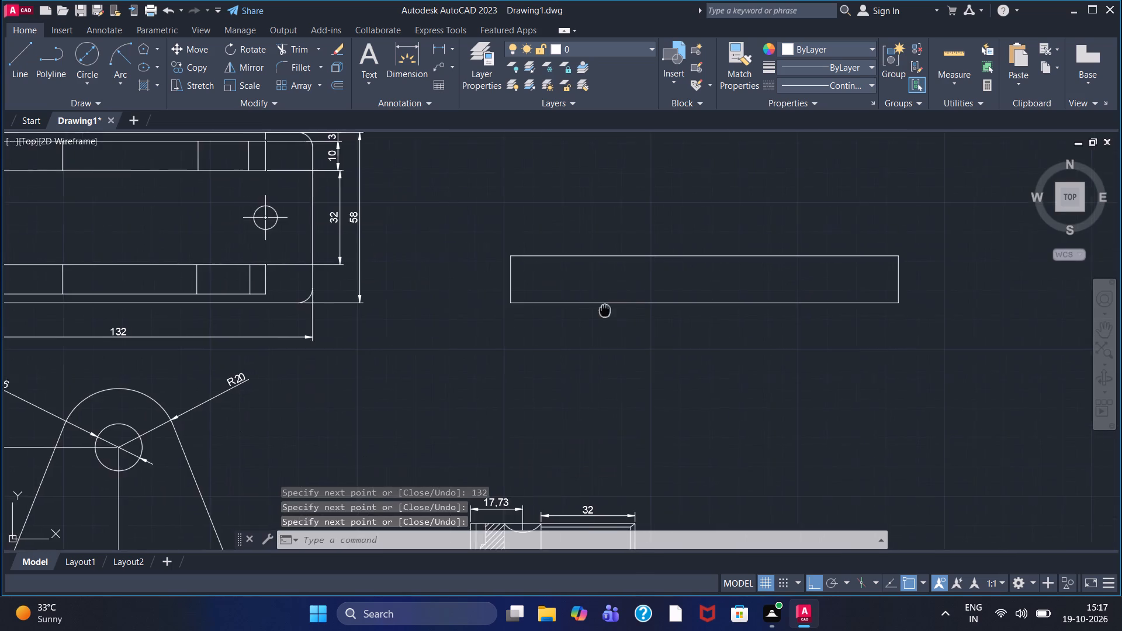
middle_drag(588, 317, 525, 348)
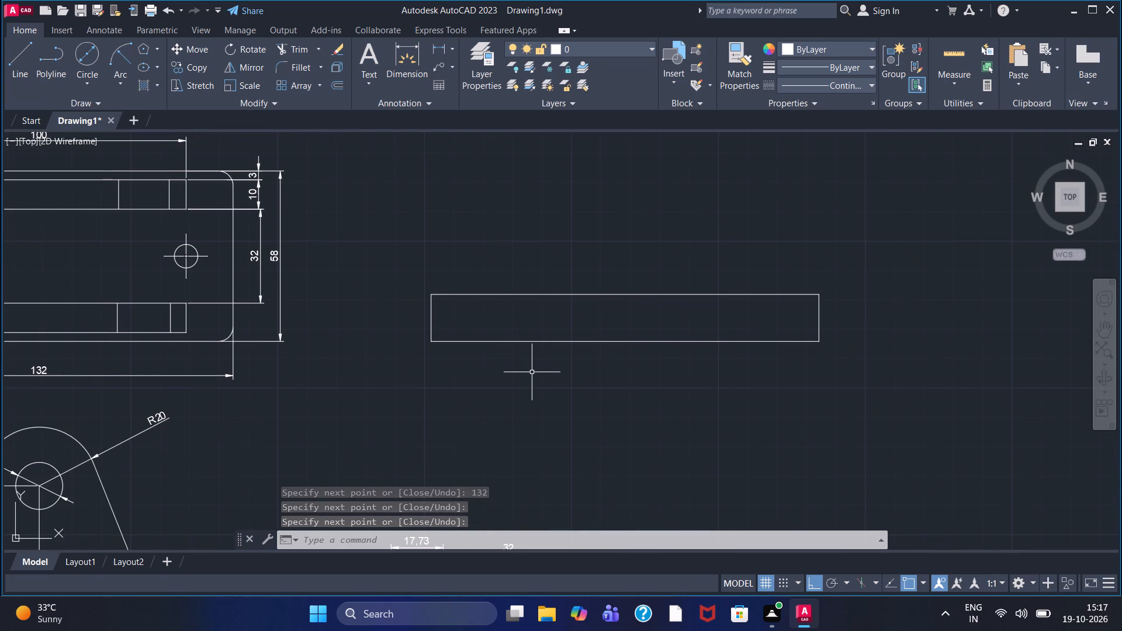
click(8, 66)
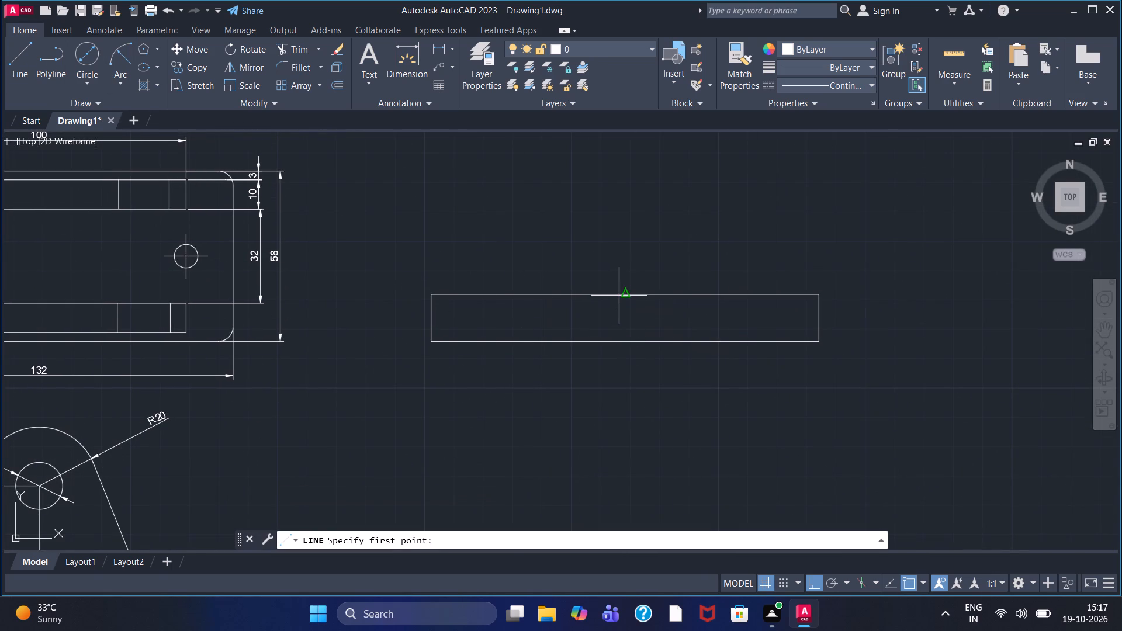
drag(622, 295, 624, 289)
middle_drag(644, 173, 647, 344)
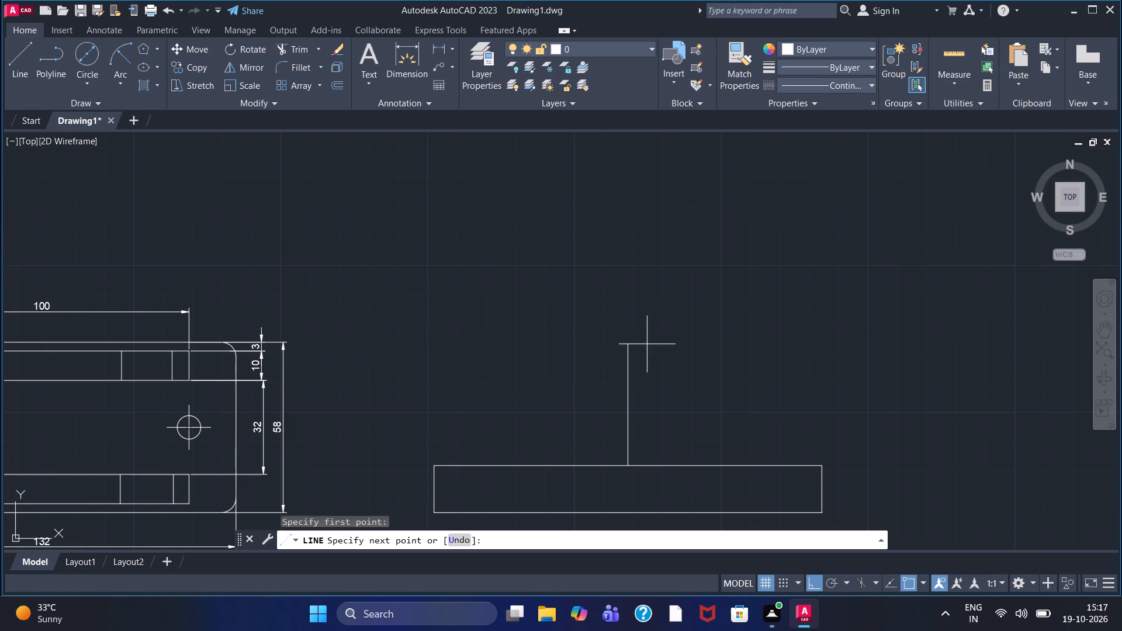
click(652, 279)
right_click(652, 279)
click(679, 286)
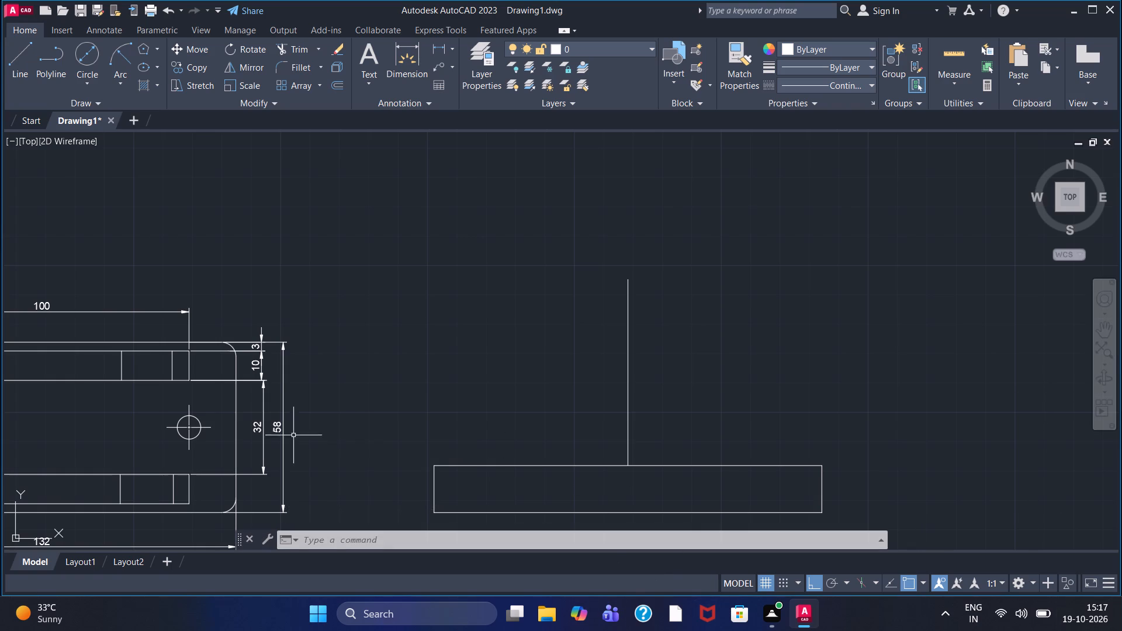
Draw a circle of radius 32 centred on the upper end of the vertical line.
click(94, 79)
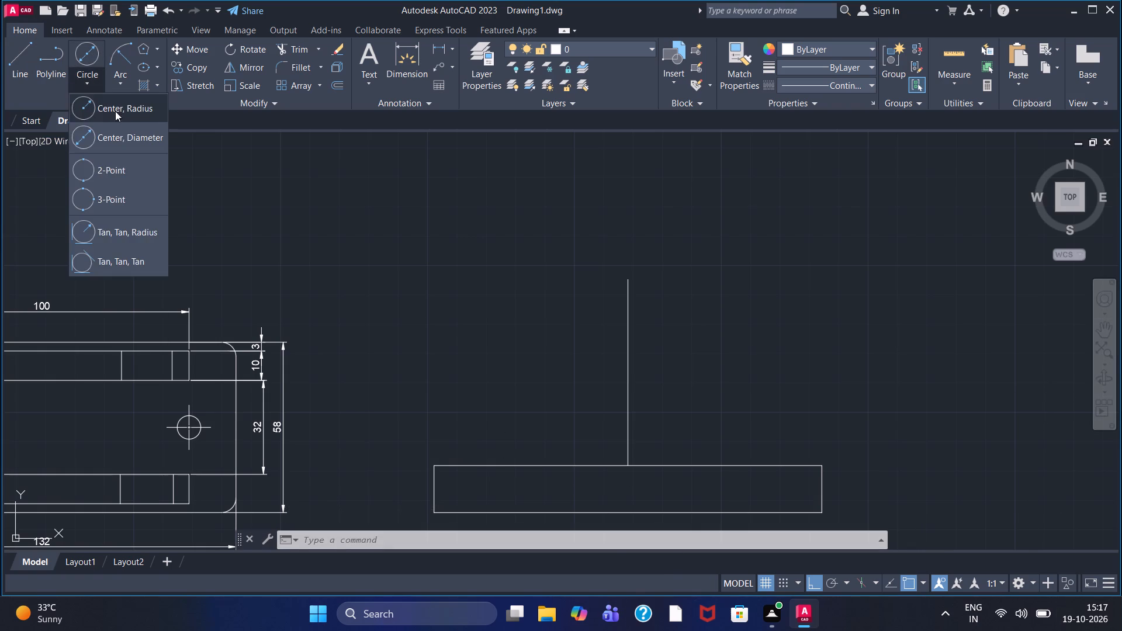
click(134, 116)
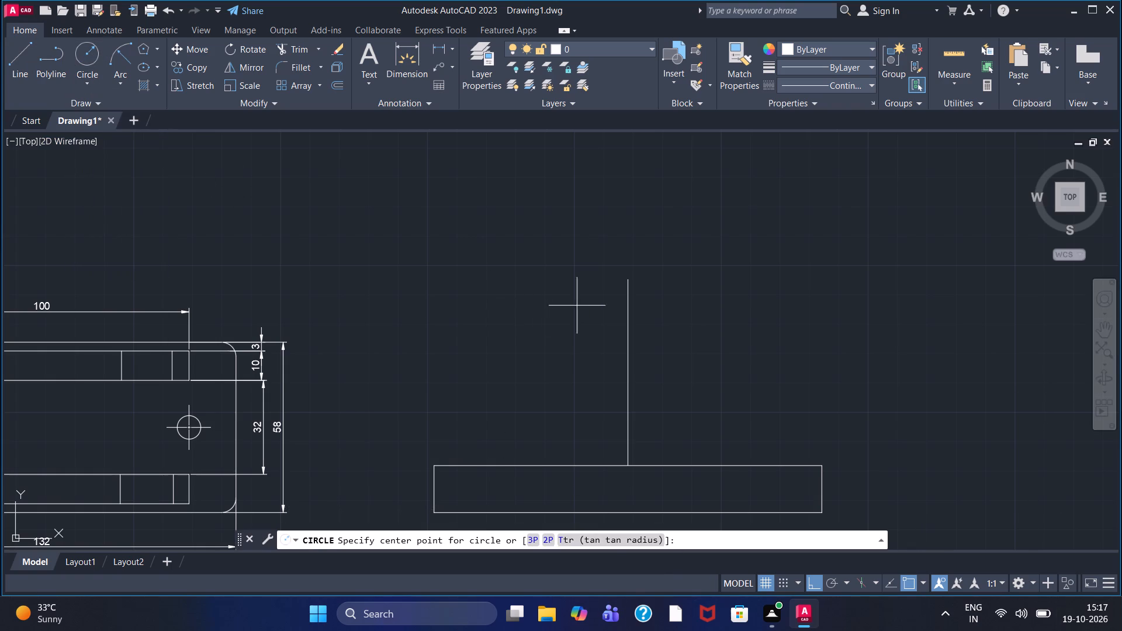
click(631, 283)
text(32)
key(Return)
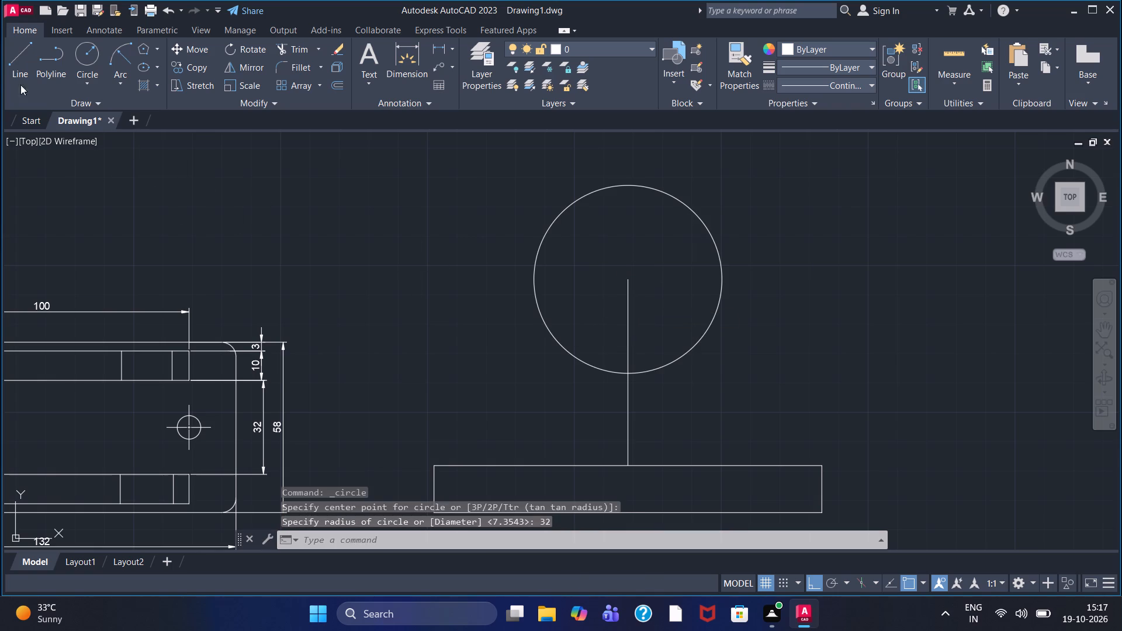
Draw a horizontal line across the circle's full diameter through its centre.
click(9, 74)
click(534, 279)
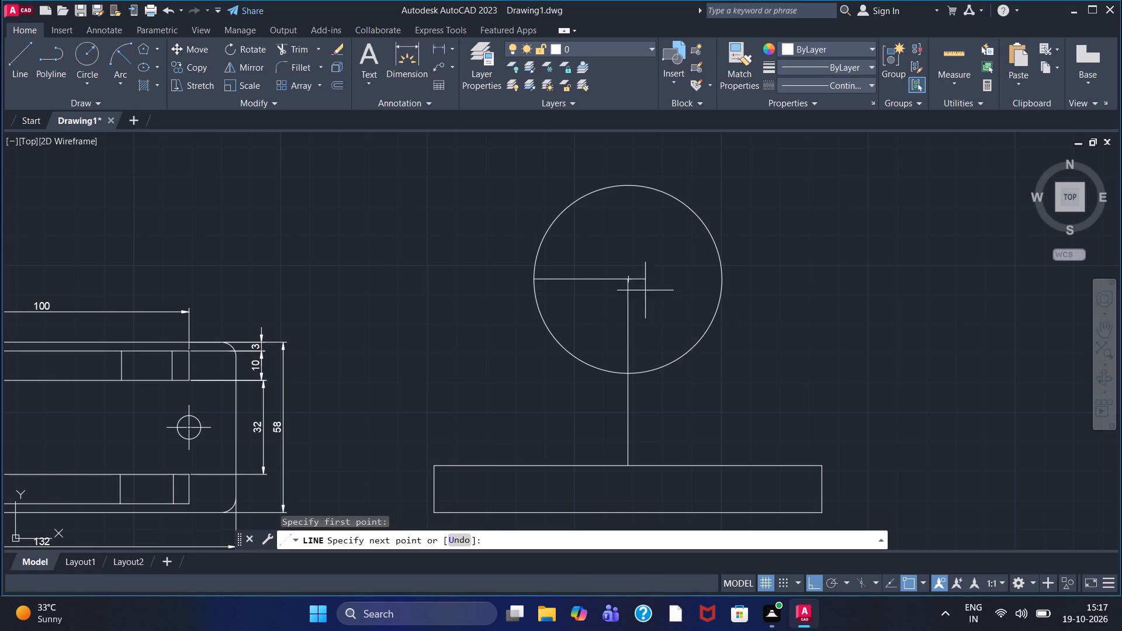
double_click(725, 280)
right_click(725, 280)
click(752, 282)
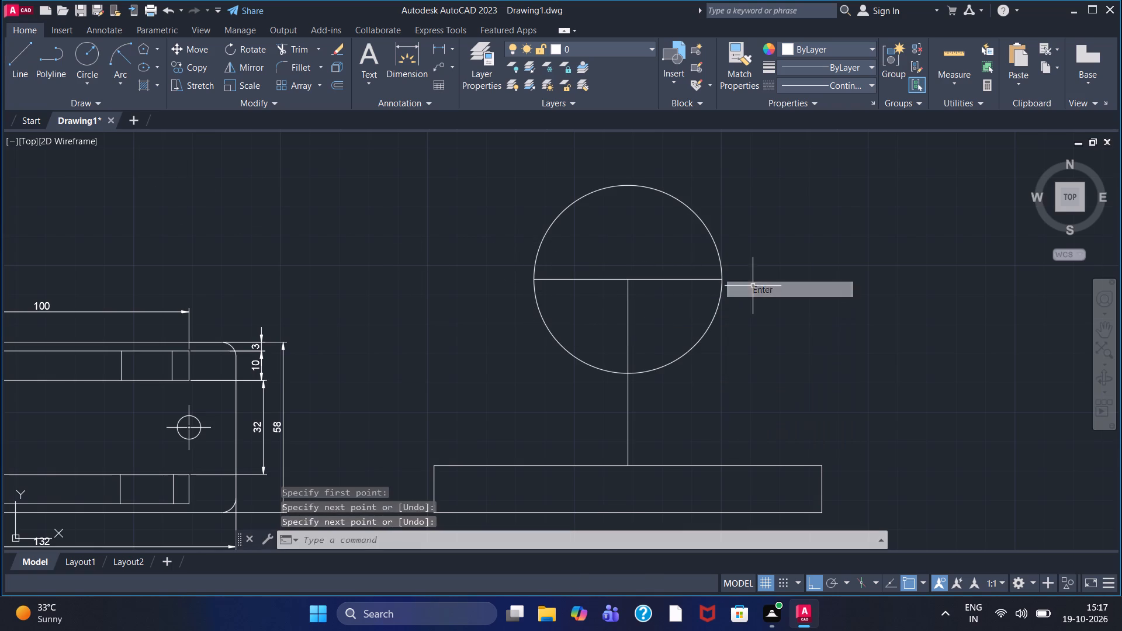
Trim away the circle's lower half and both halves of the horizontal diameter line, leaving the upper semicircular arc.
click(303, 48)
drag(536, 338, 577, 307)
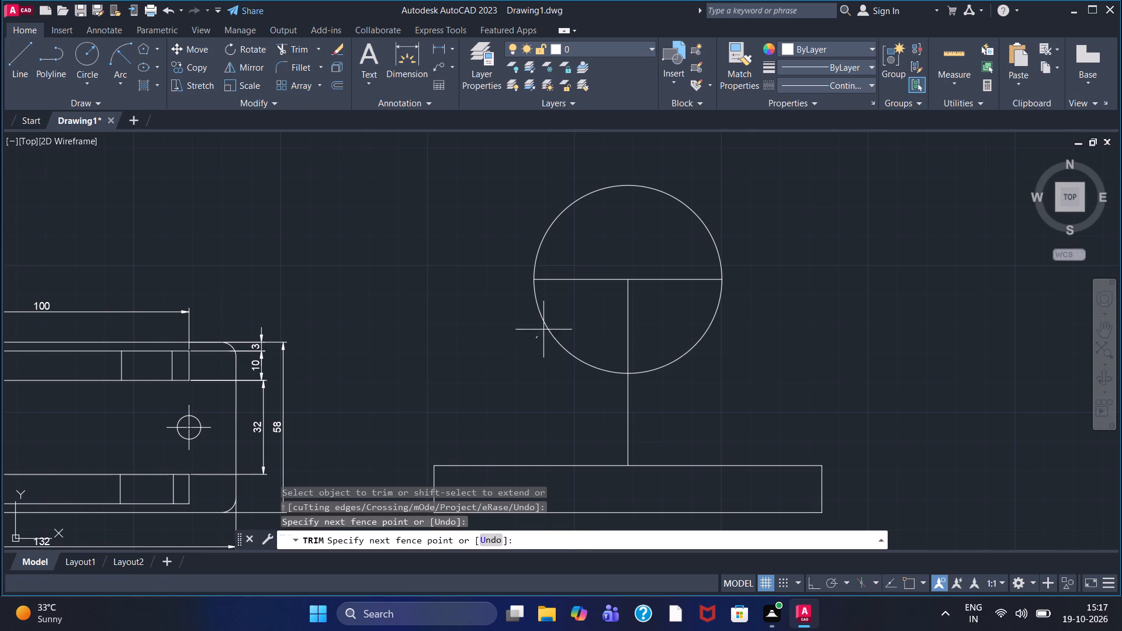
drag(577, 307, 597, 296)
drag(691, 331, 712, 345)
drag(663, 293, 662, 269)
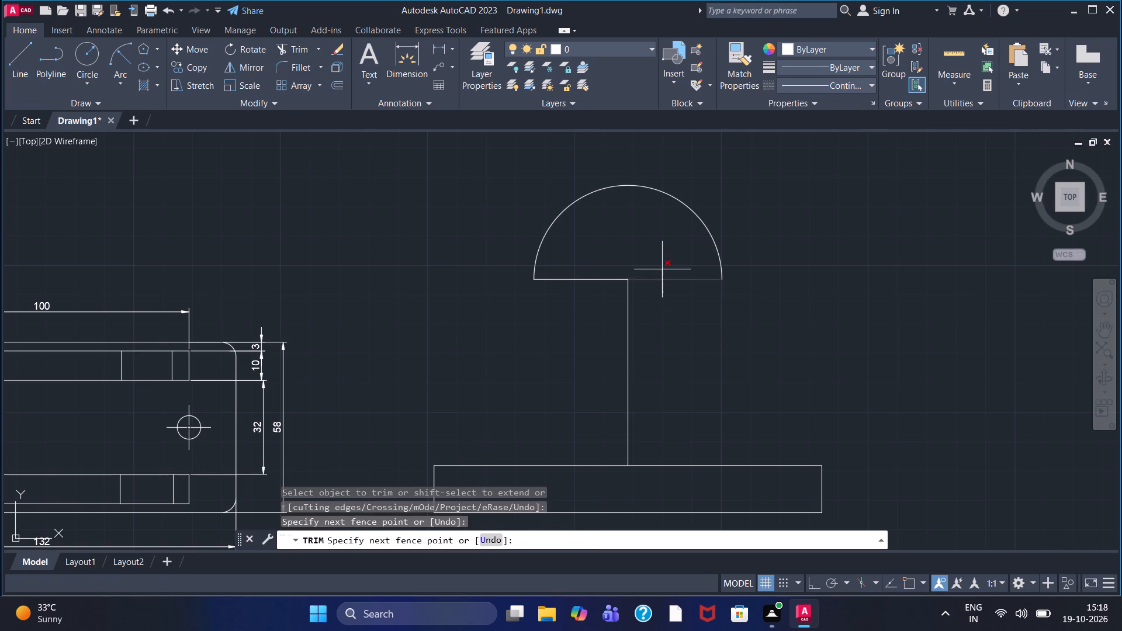
drag(605, 260, 587, 297)
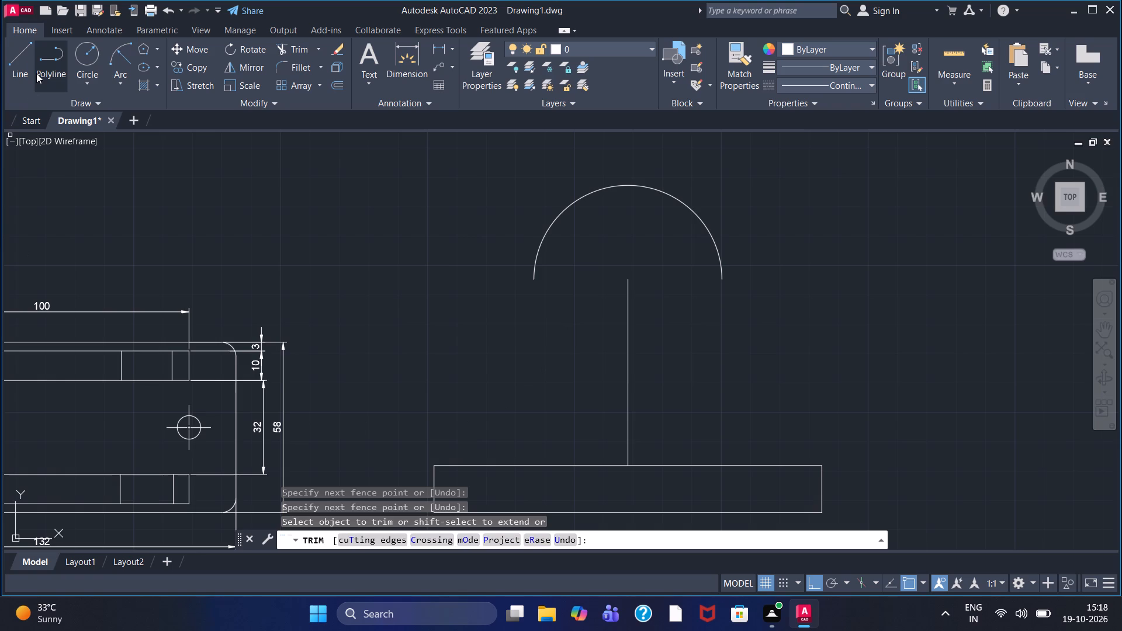
With Ortho off, draw an outward-sloping line from each end of the arc down into the base rectangle.
click(10, 72)
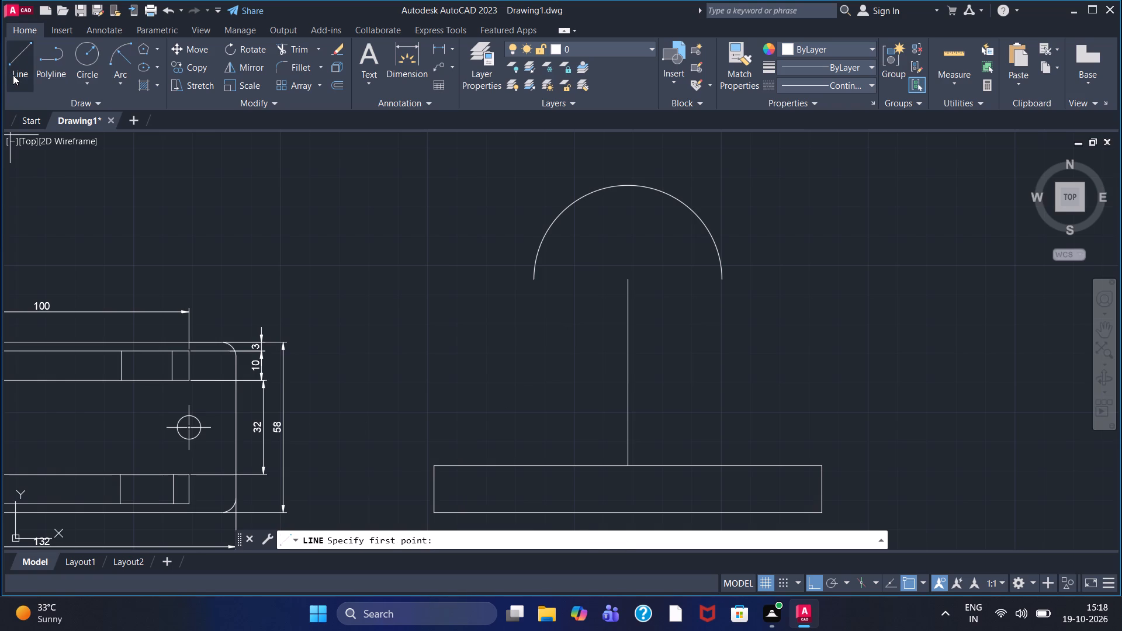
key(F8)
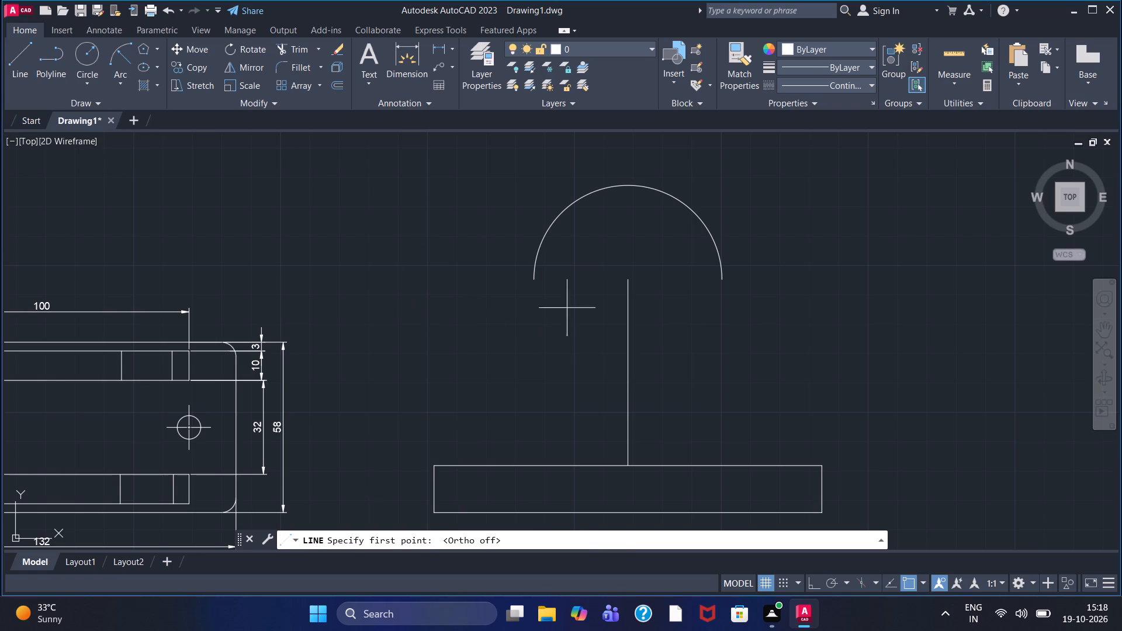
click(537, 277)
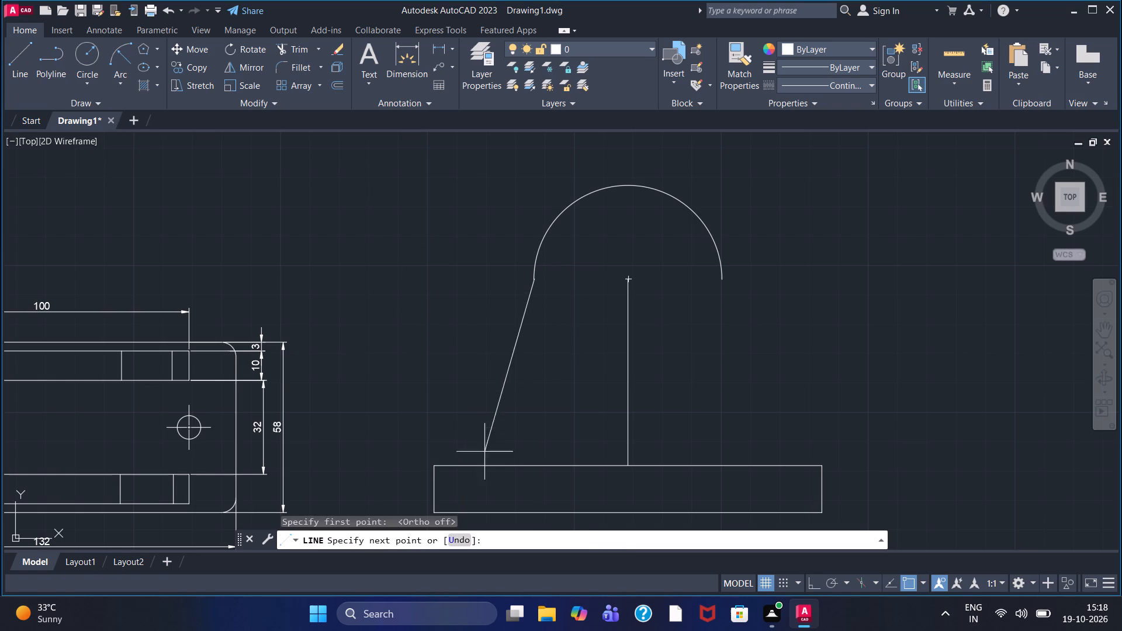
click(469, 479)
right_click(470, 478)
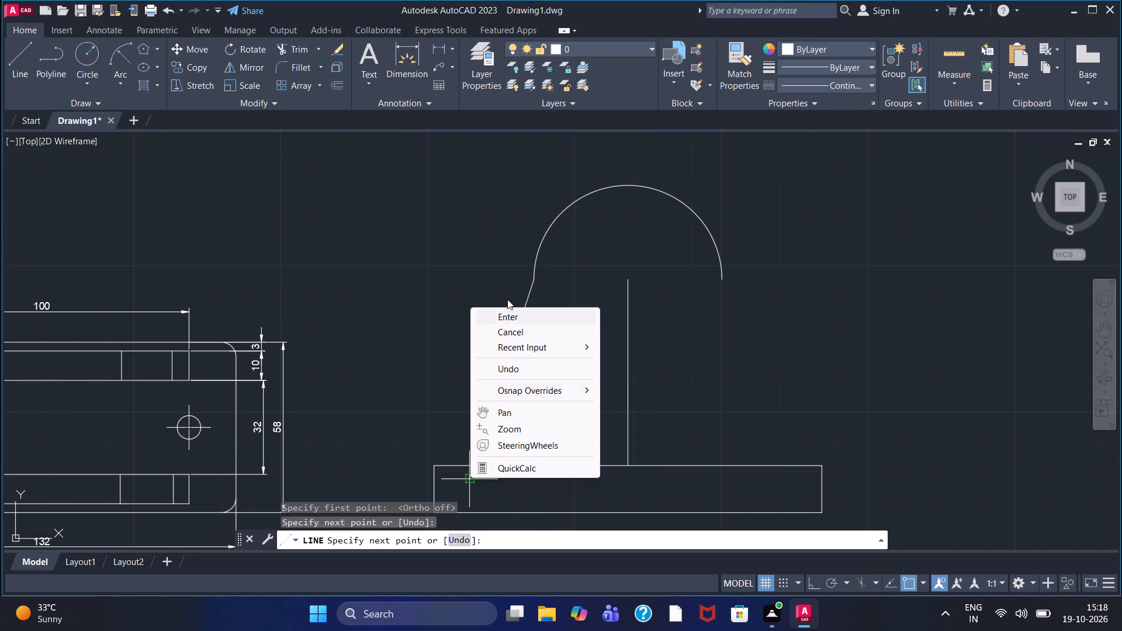
click(509, 318)
click(10, 62)
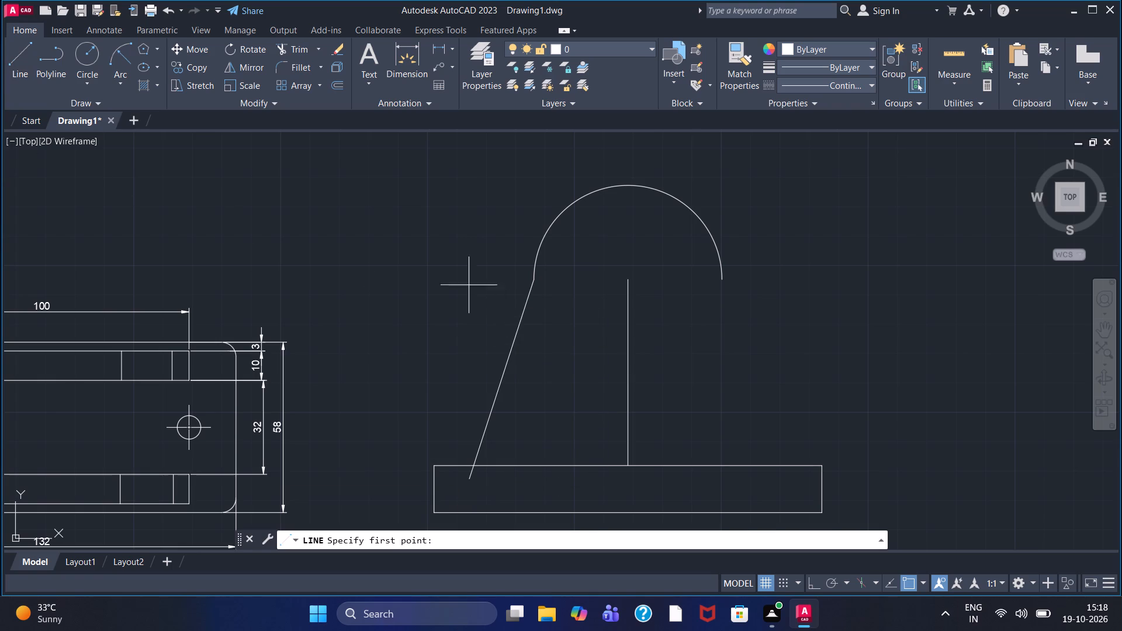
click(723, 283)
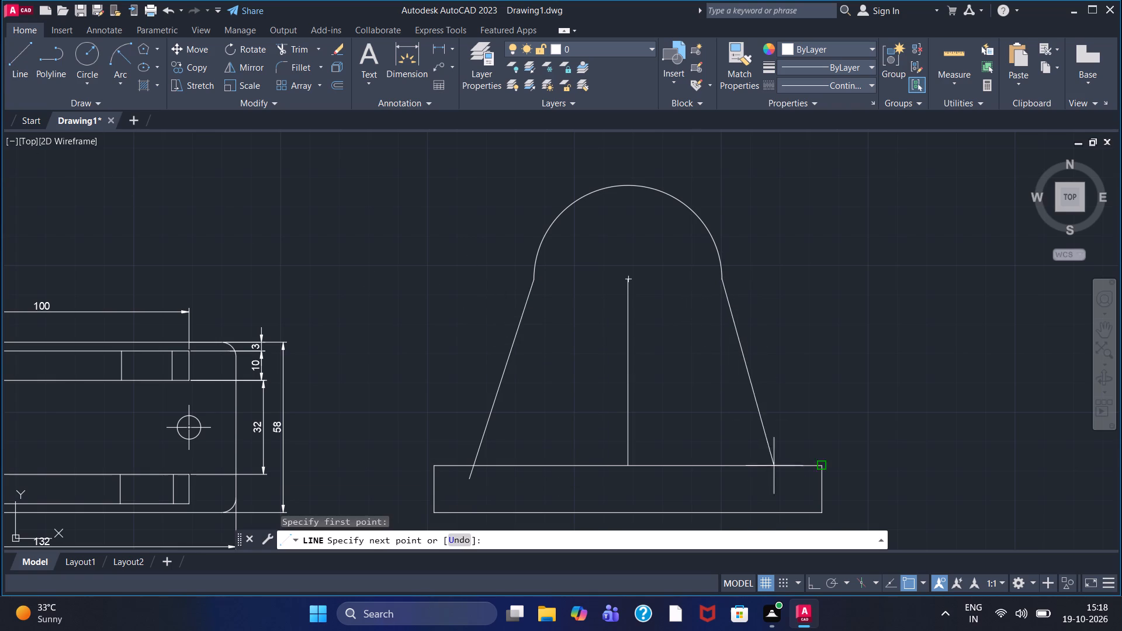
click(781, 489)
right_click(781, 488)
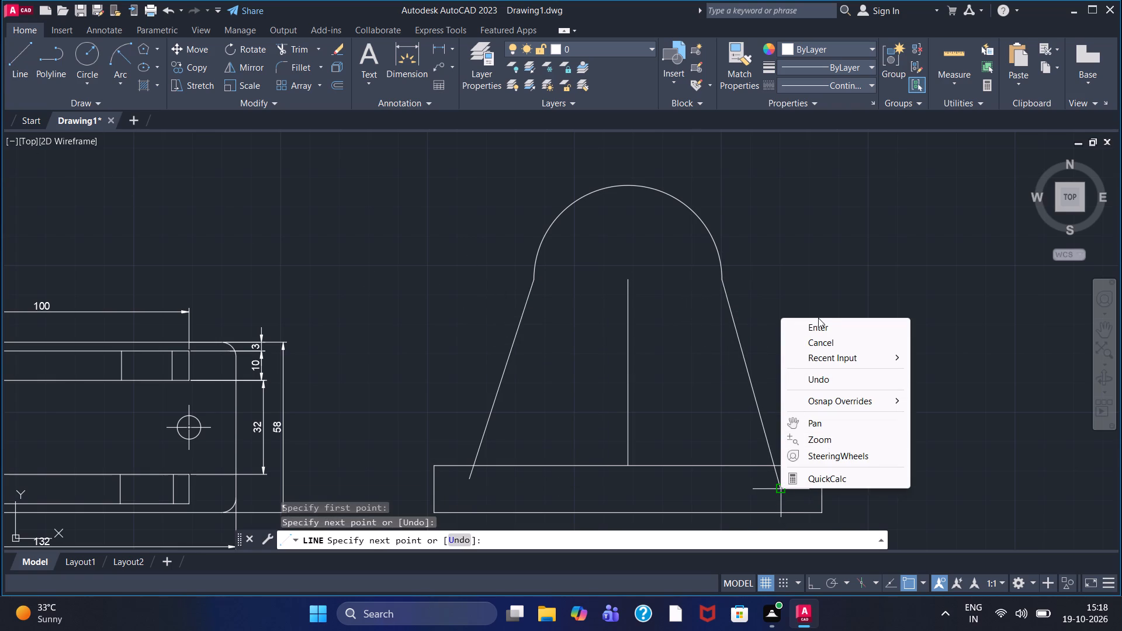
click(818, 323)
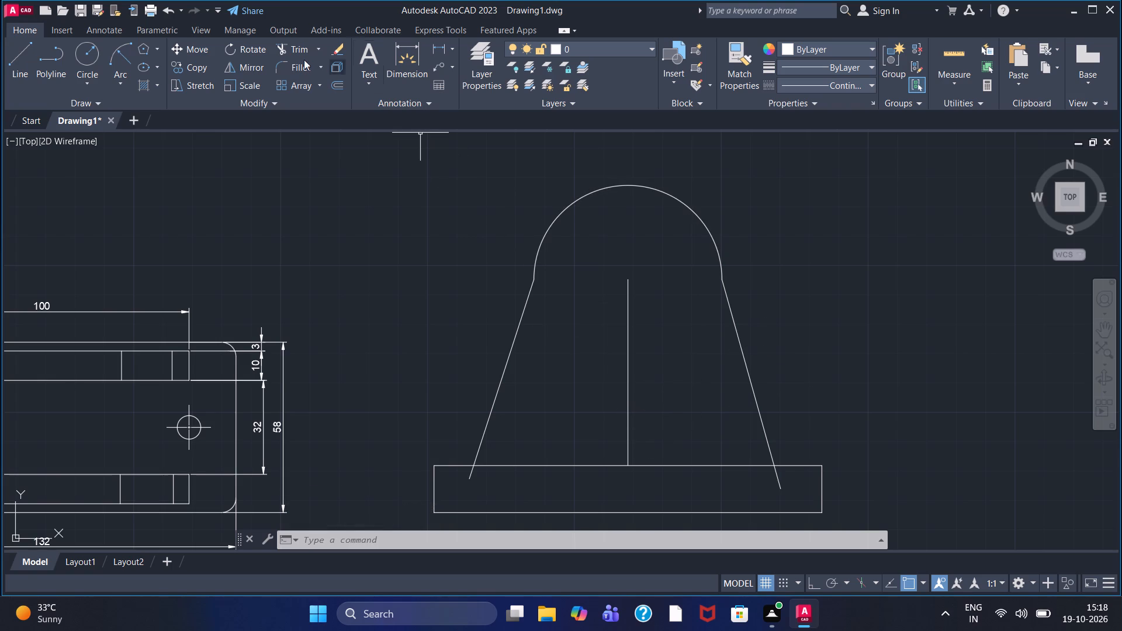
Trim the ends of both sloping lines that extend below the base rectangle's upper edge.
click(289, 54)
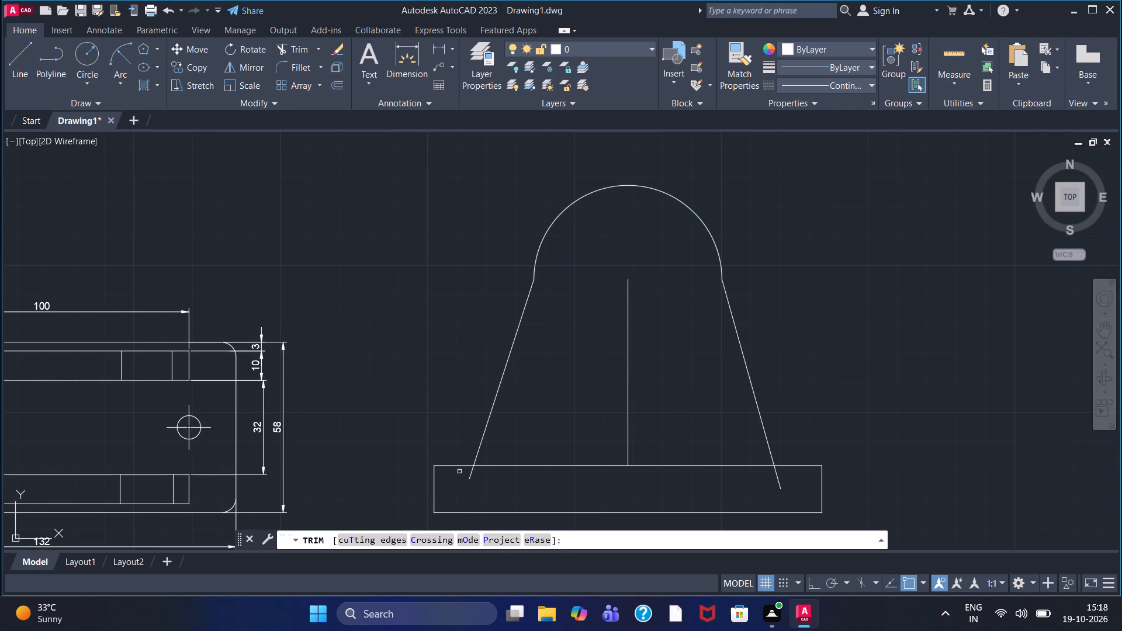
drag(460, 473, 479, 471)
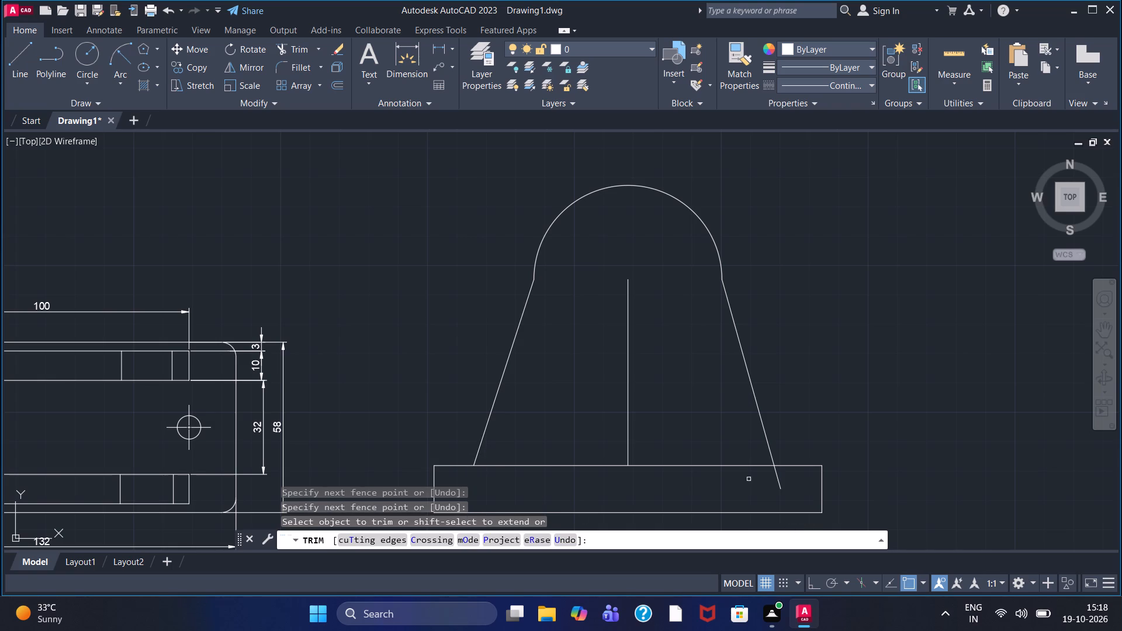
drag(770, 481, 788, 479)
Draw a six-sided polygon inscribed in a circle, centred at the upper end of the vertical centre line inside the arc.
click(140, 50)
key(6)
key(Return)
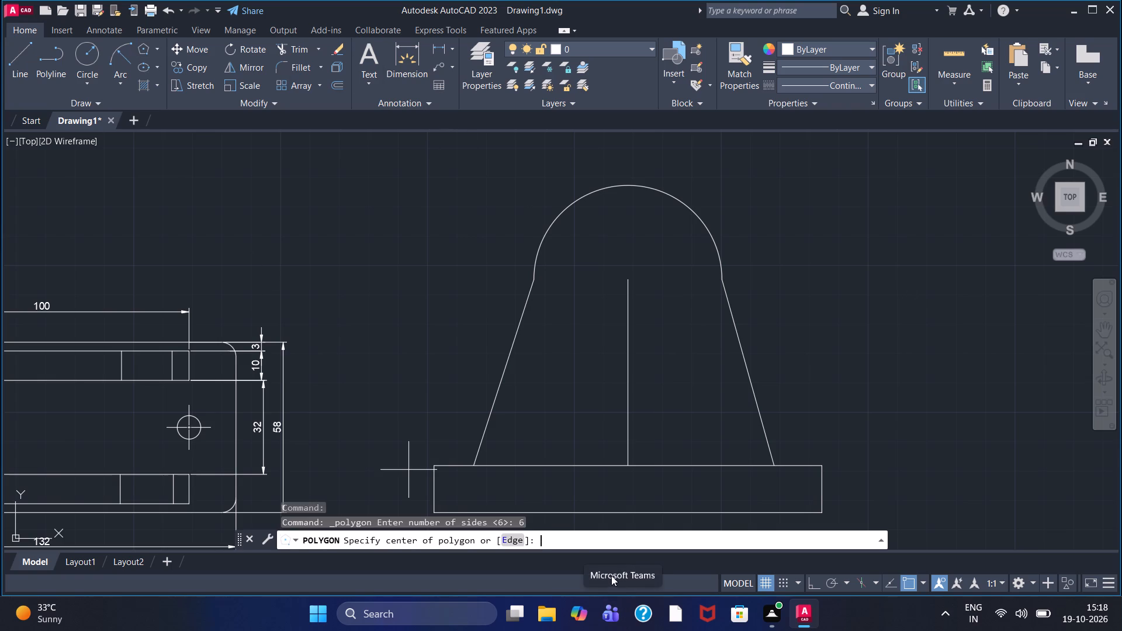
click(632, 279)
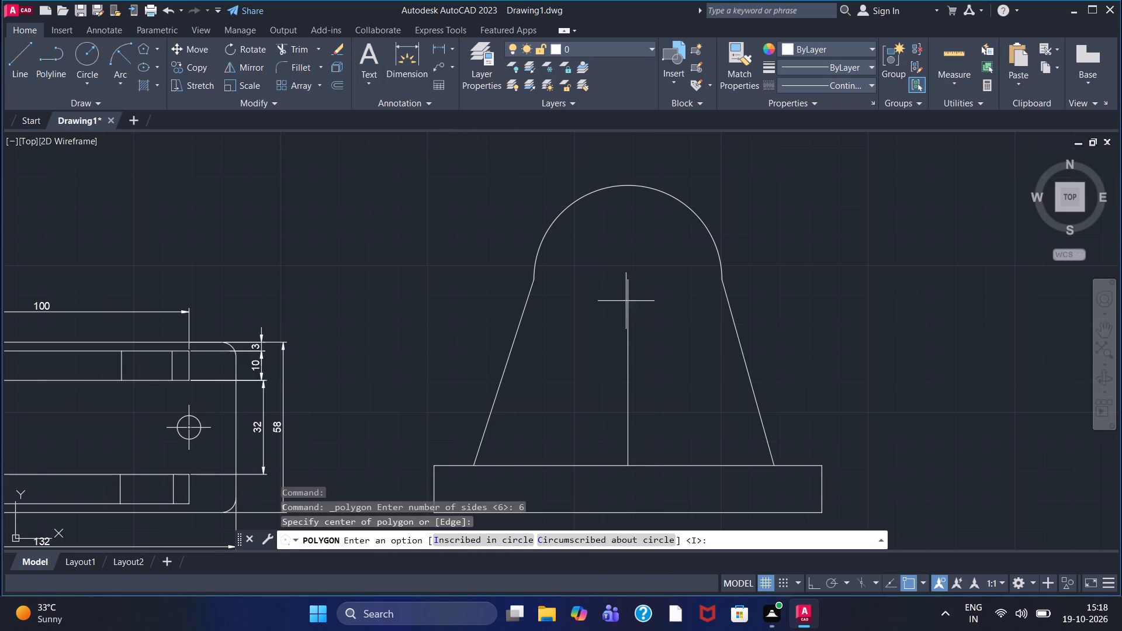
click(497, 540)
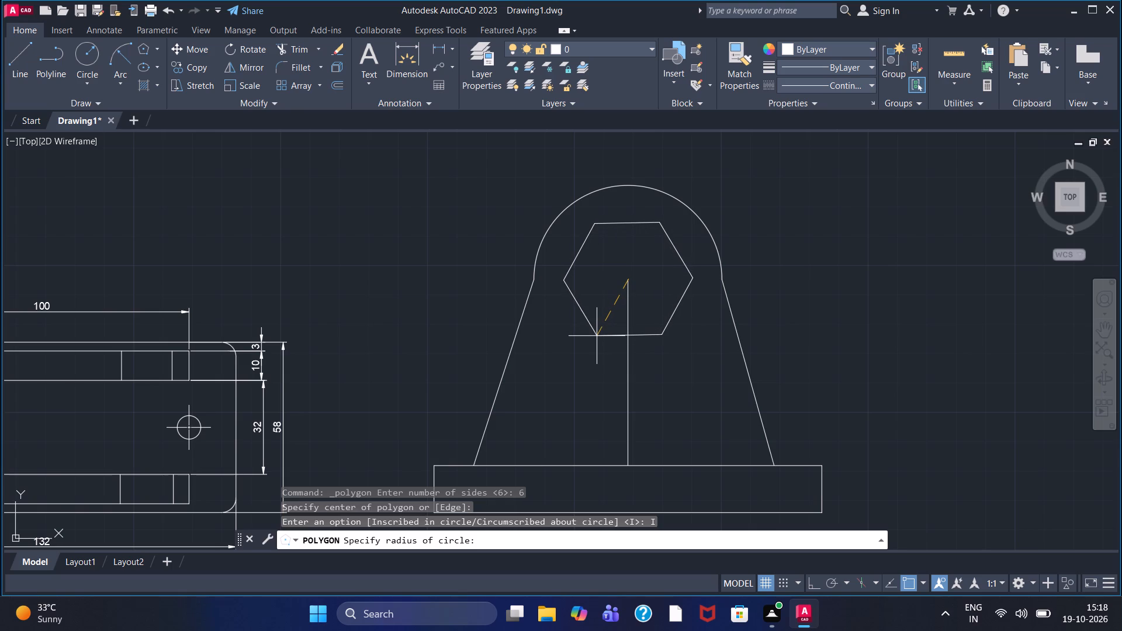
click(596, 333)
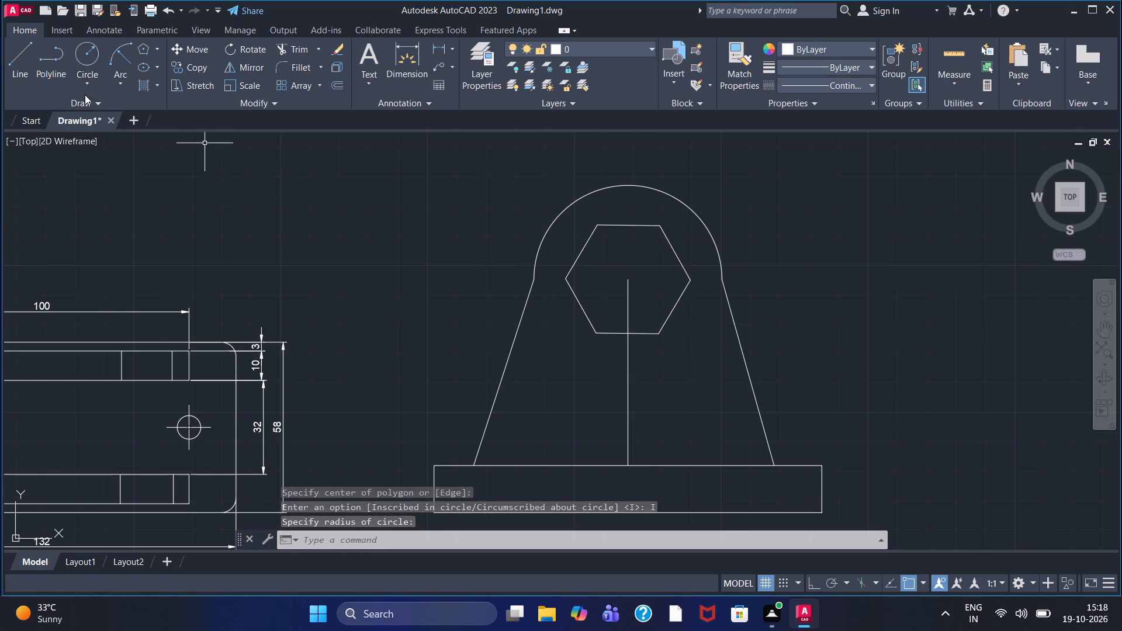
Draw three concentric circles at the hexagon's centre, the inner two about 21.25 and 26.36 in diameter and the third larger but within the hexagon.
click(96, 78)
click(132, 136)
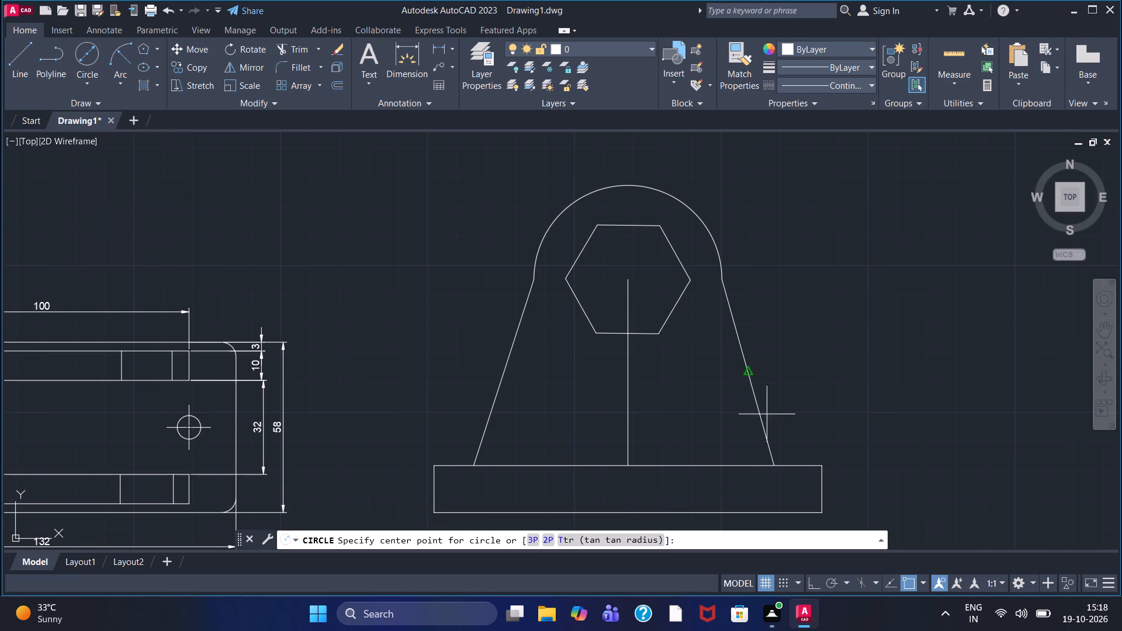
click(626, 280)
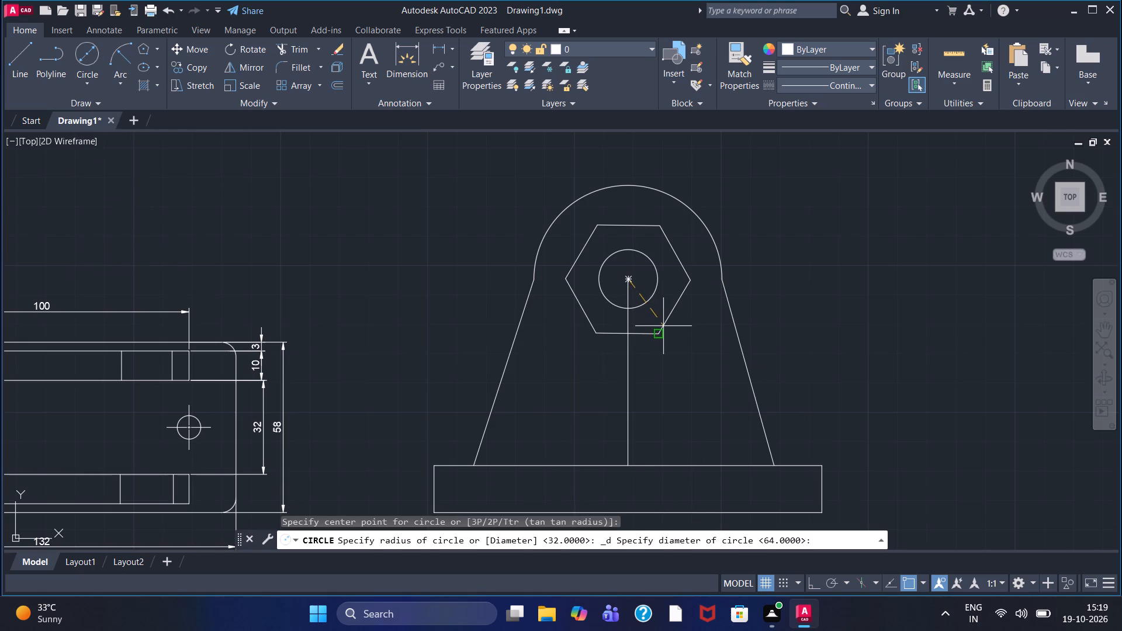
click(663, 326)
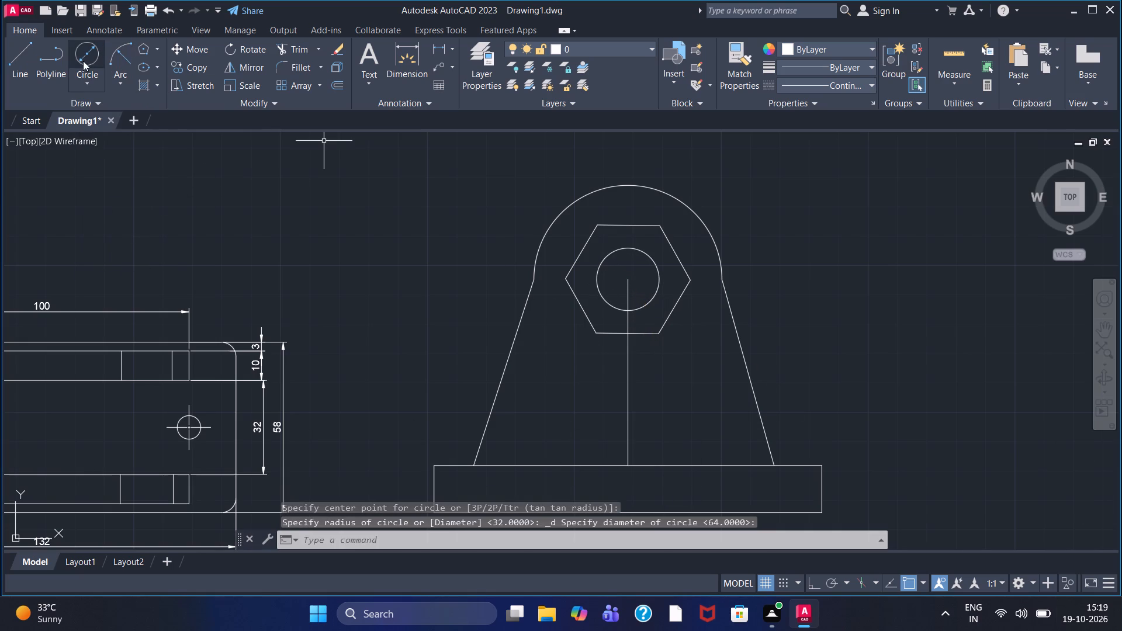
click(83, 61)
scroll(605, 291, up, 1)
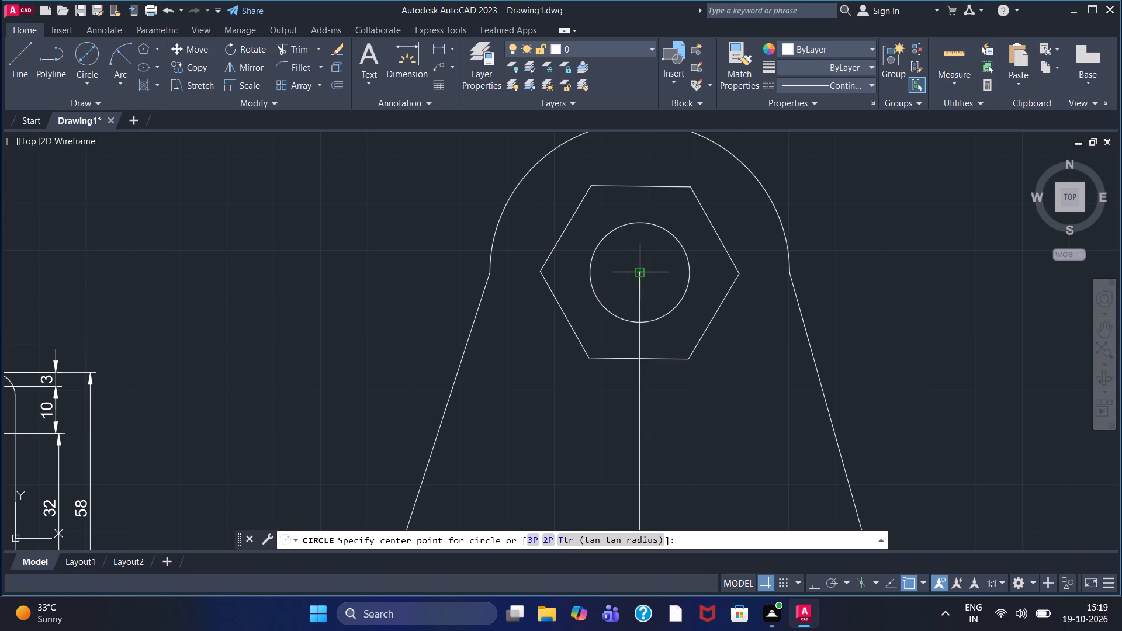
click(640, 273)
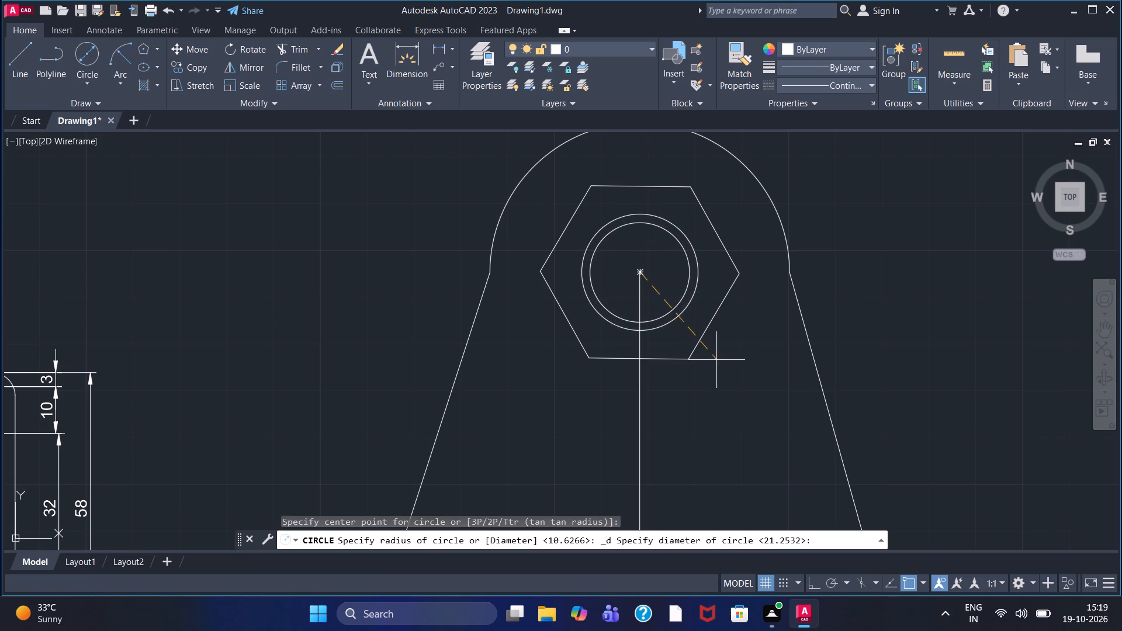
click(720, 366)
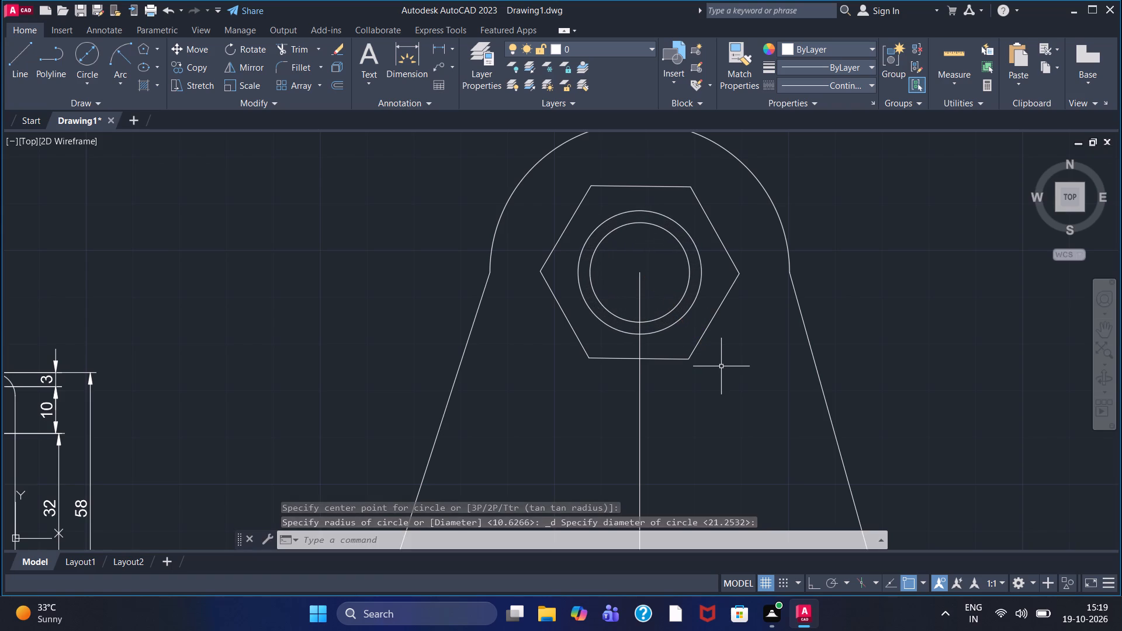
click(81, 47)
click(643, 274)
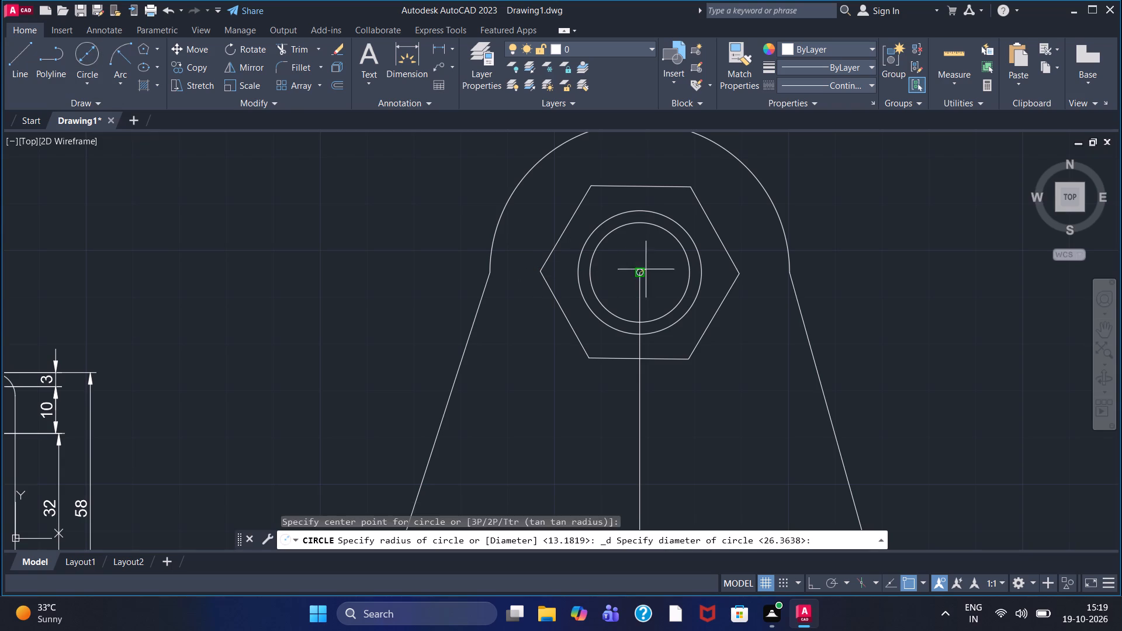
click(479, 332)
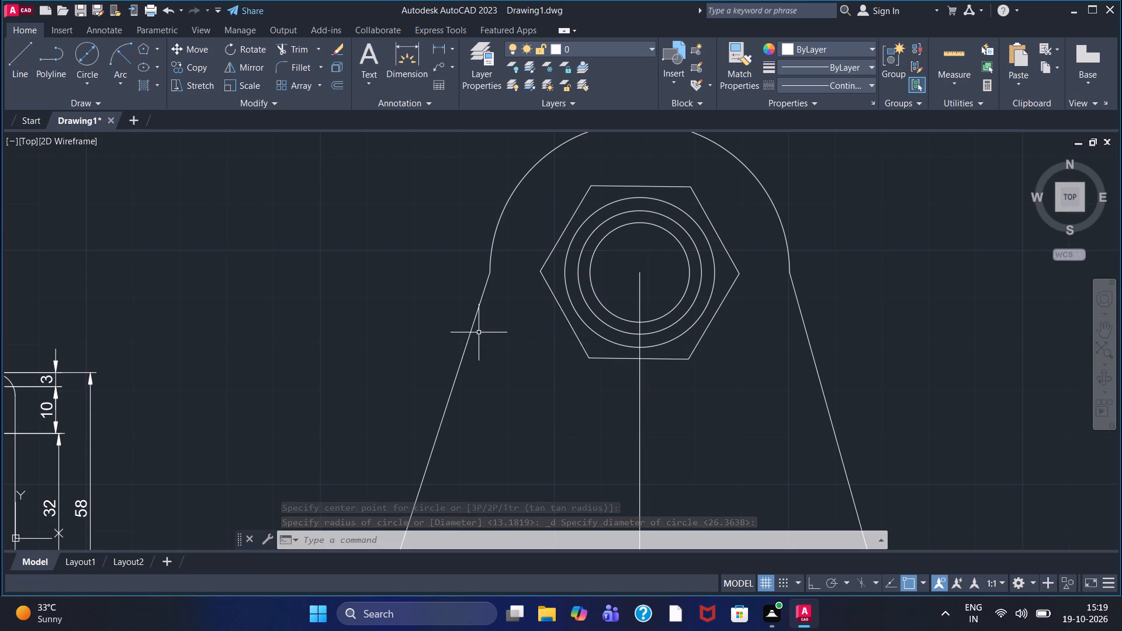
With Ortho on, draw a line about 107 straight up from the hexagon's centre, continued 40 horizontally to the left.
scroll(619, 247, down, 1)
middle_drag(600, 249, 534, 411)
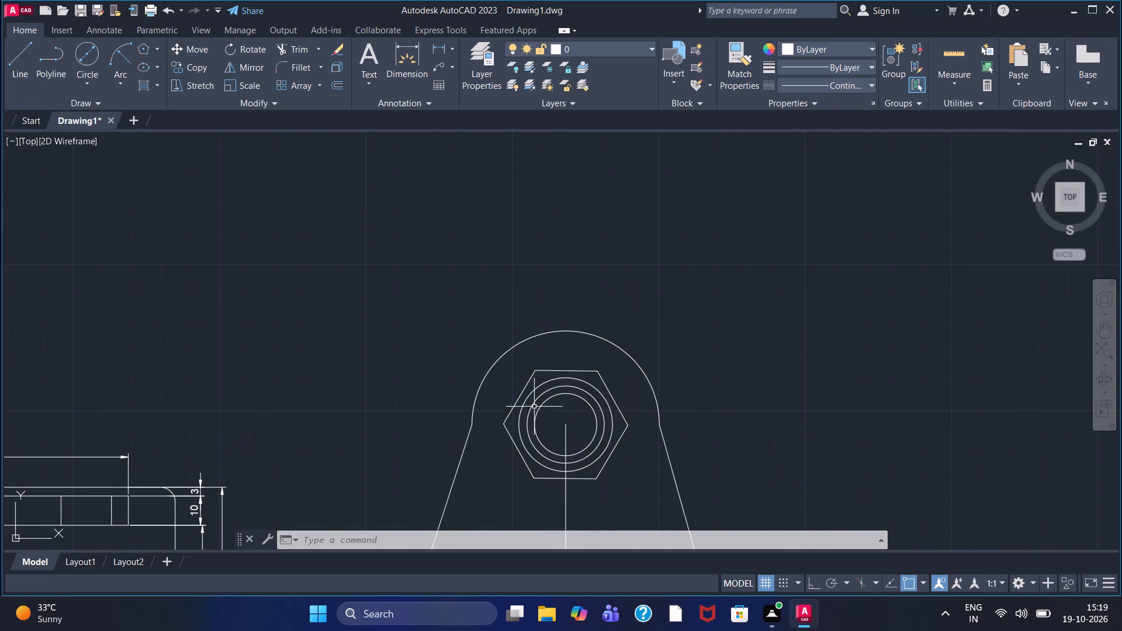
scroll(534, 398, down, 2)
click(25, 56)
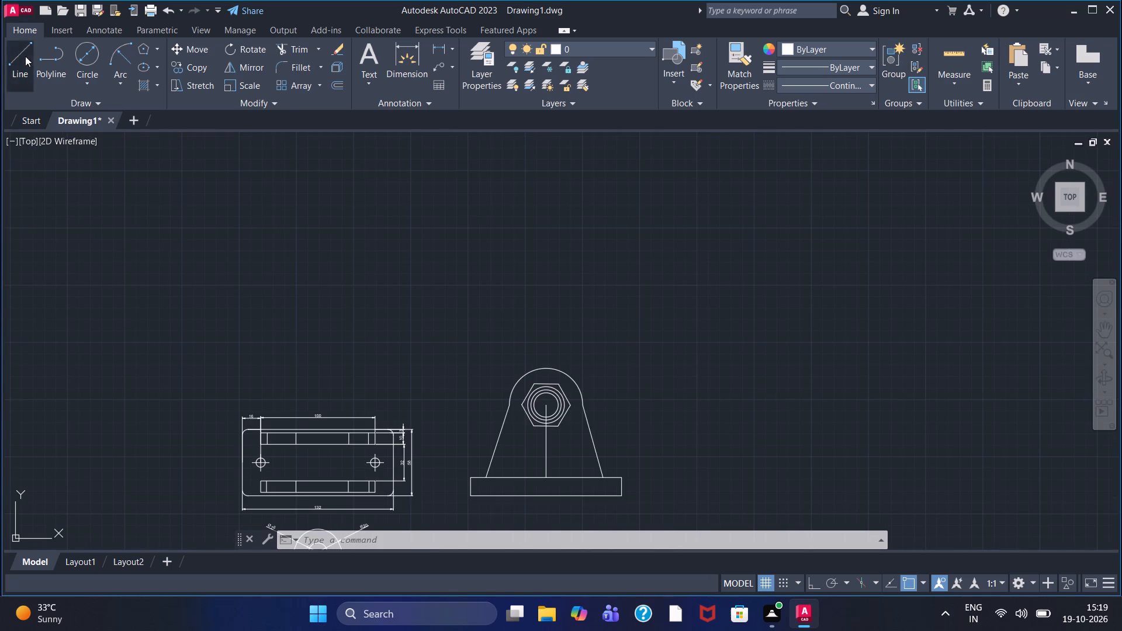
drag(547, 408, 548, 401)
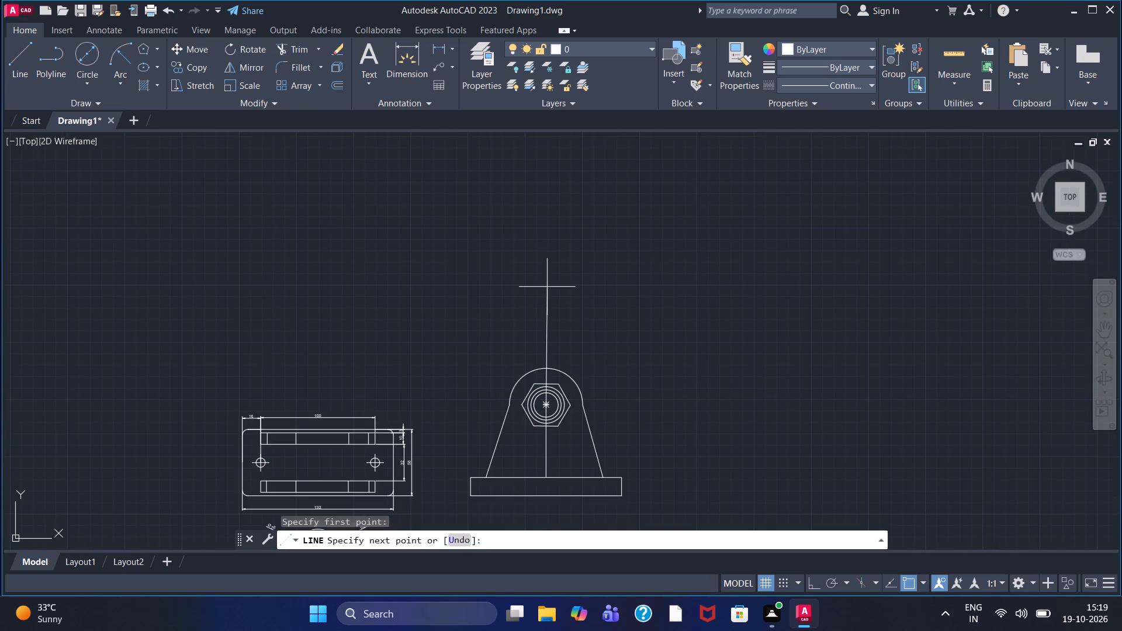
key(F8)
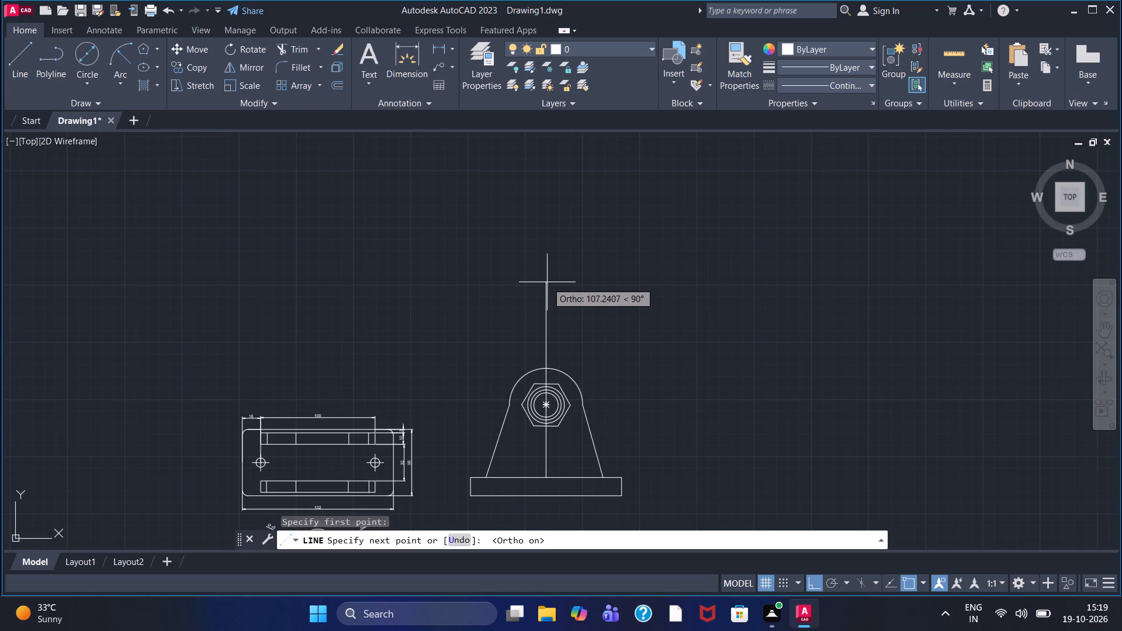
click(547, 282)
key(F8)
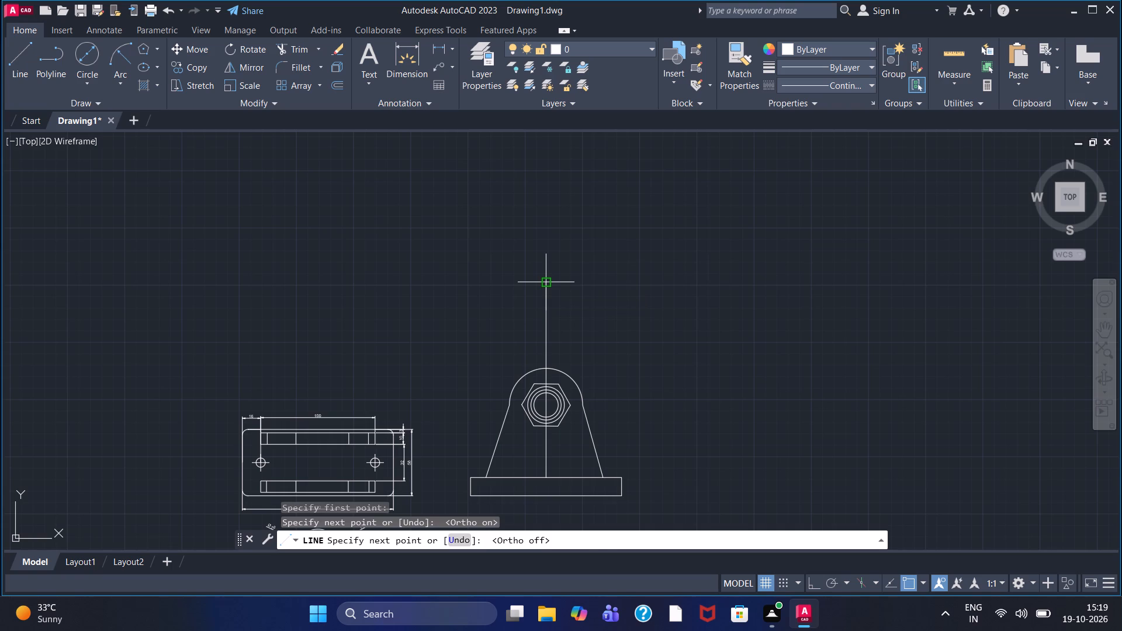
key(F8)
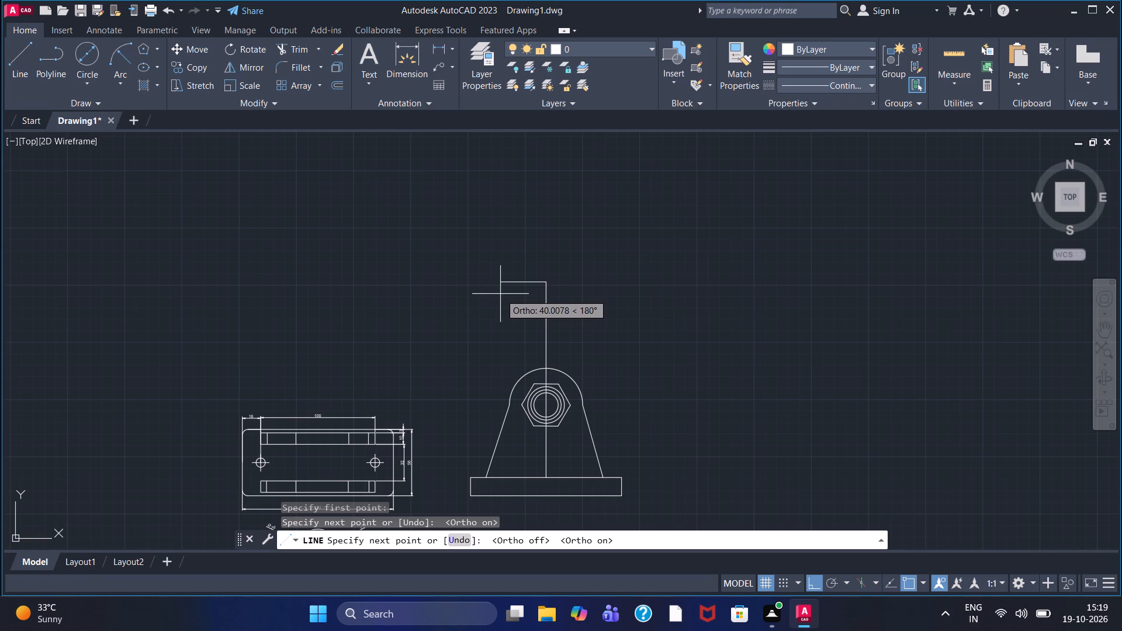
text(40)
key(Return)
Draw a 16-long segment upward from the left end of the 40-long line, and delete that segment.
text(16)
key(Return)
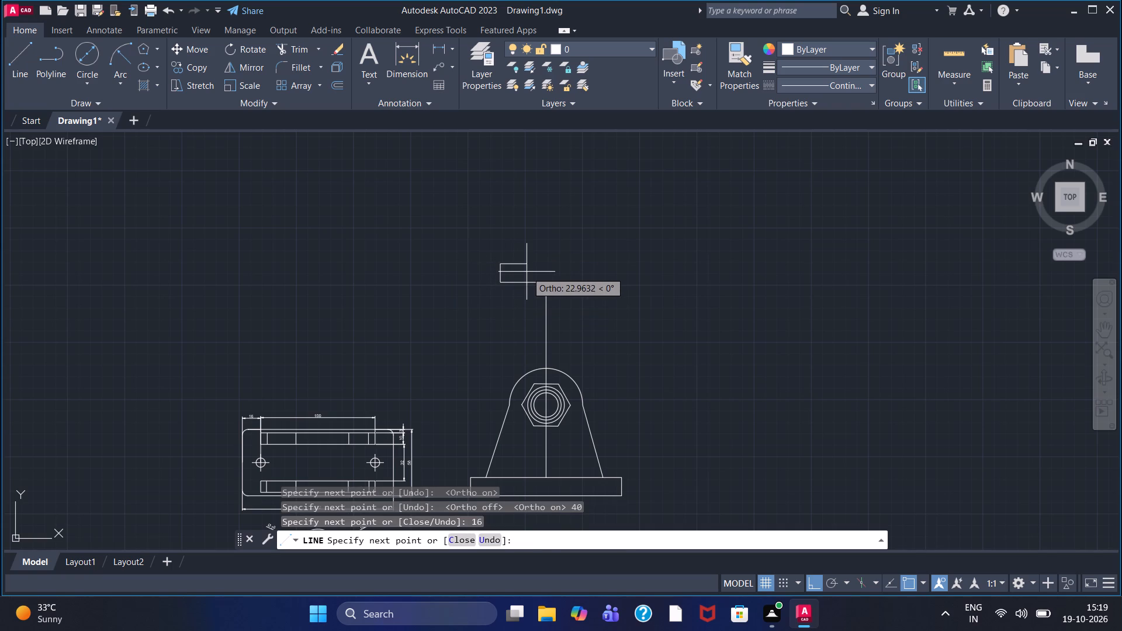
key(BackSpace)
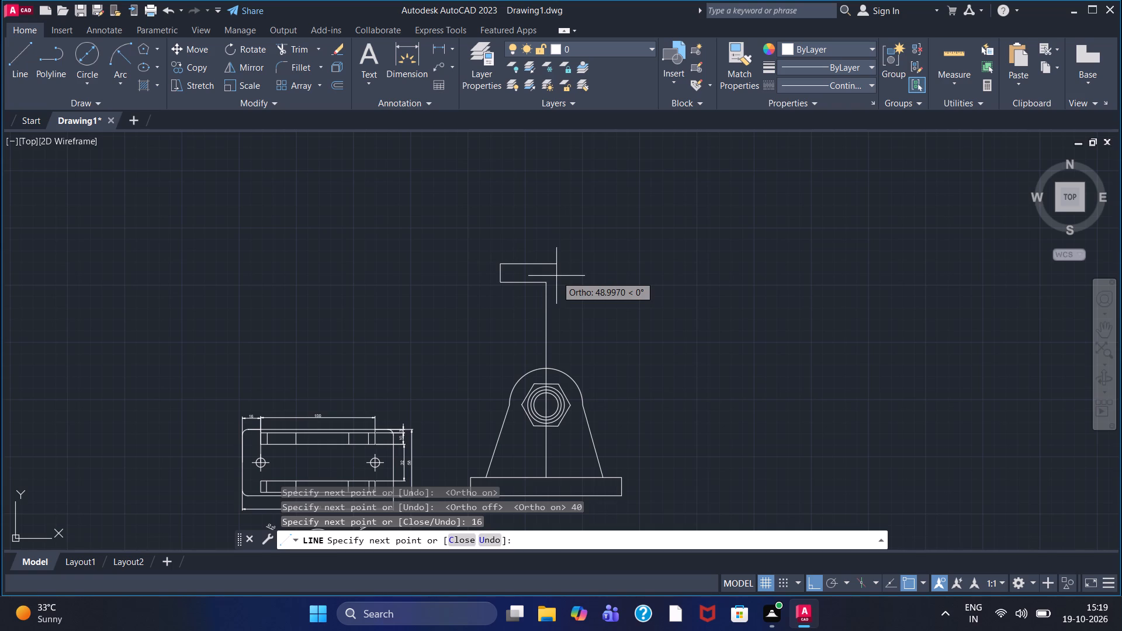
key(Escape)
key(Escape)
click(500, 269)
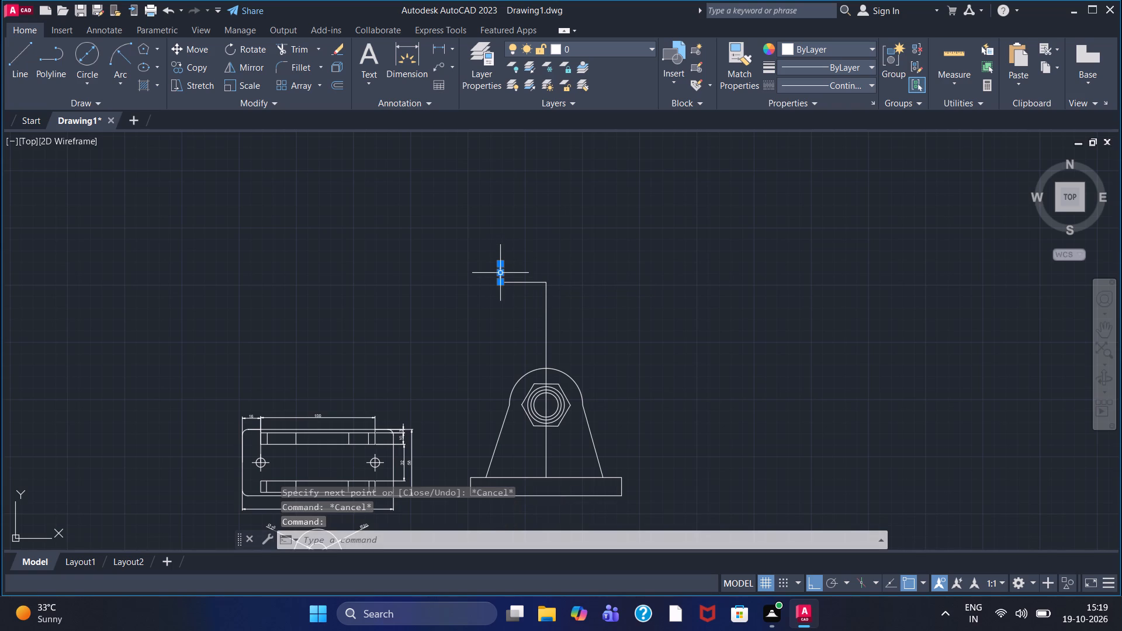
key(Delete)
From the 40-long line's left end, draw 10 up, 80 right and 10 down, closing back to the vertical line's top as a plate.
click(32, 67)
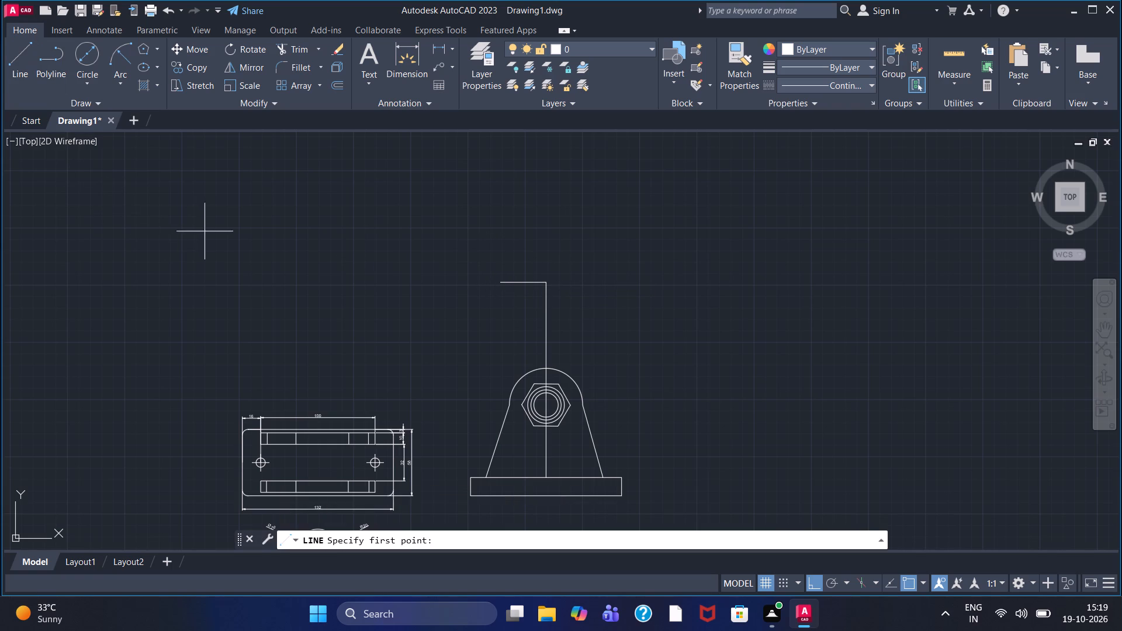
click(504, 283)
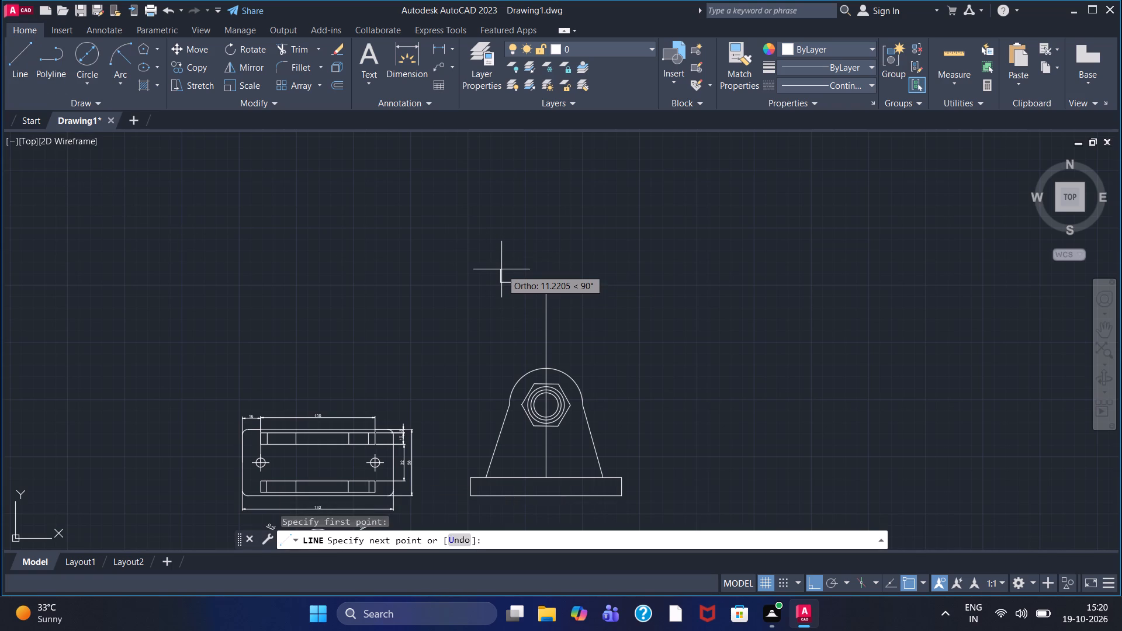
text(10)
key(Return)
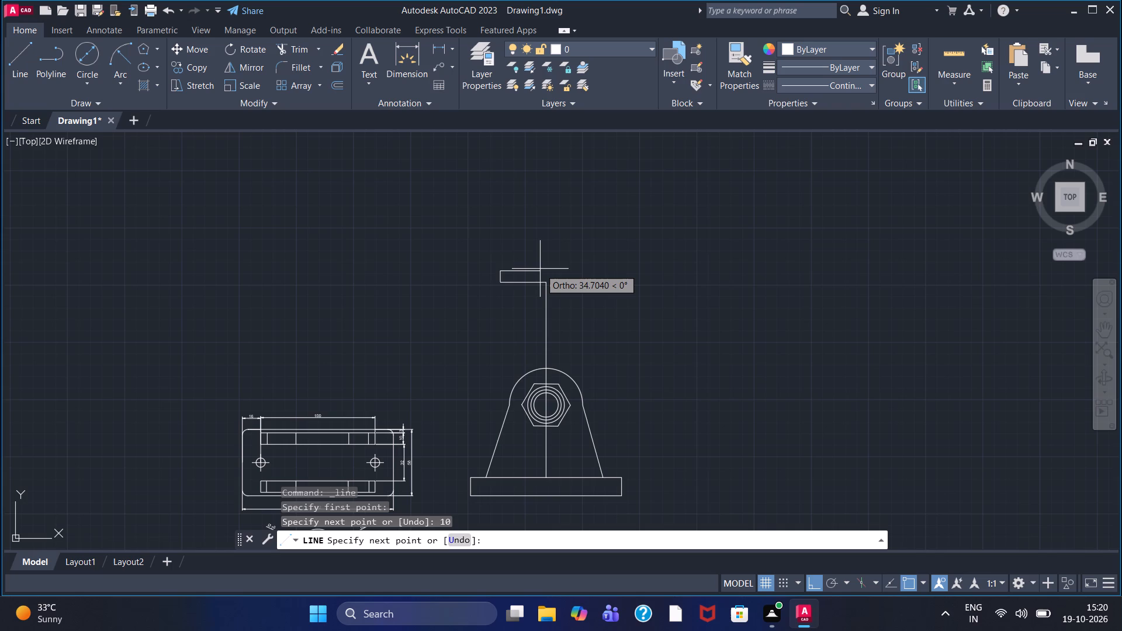
text(80)
key(Return)
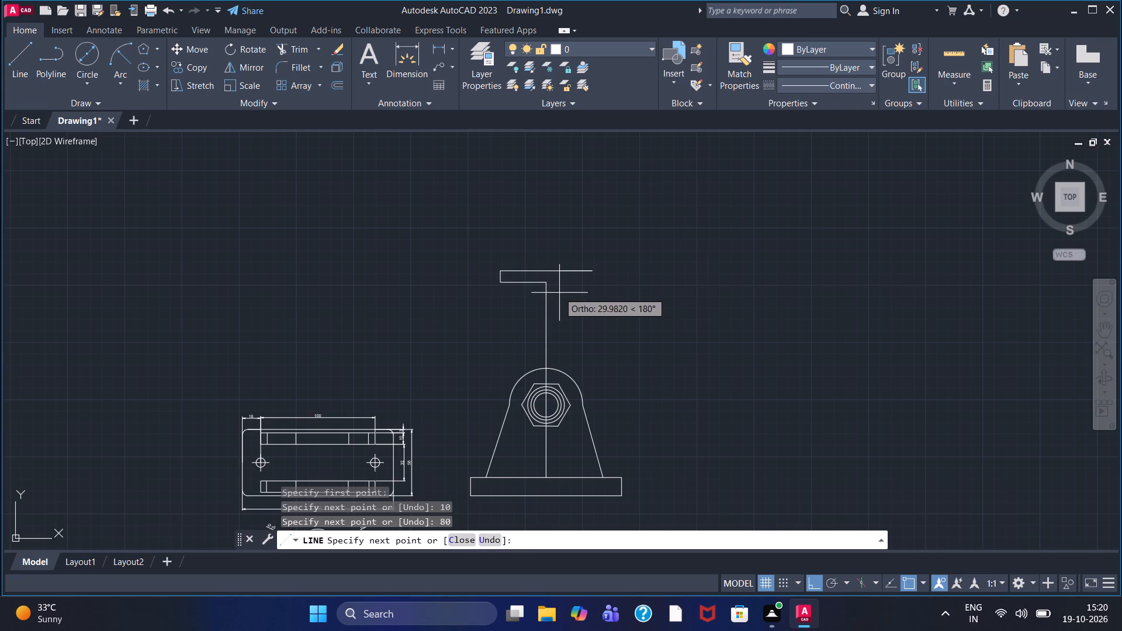
text(10)
key(Return)
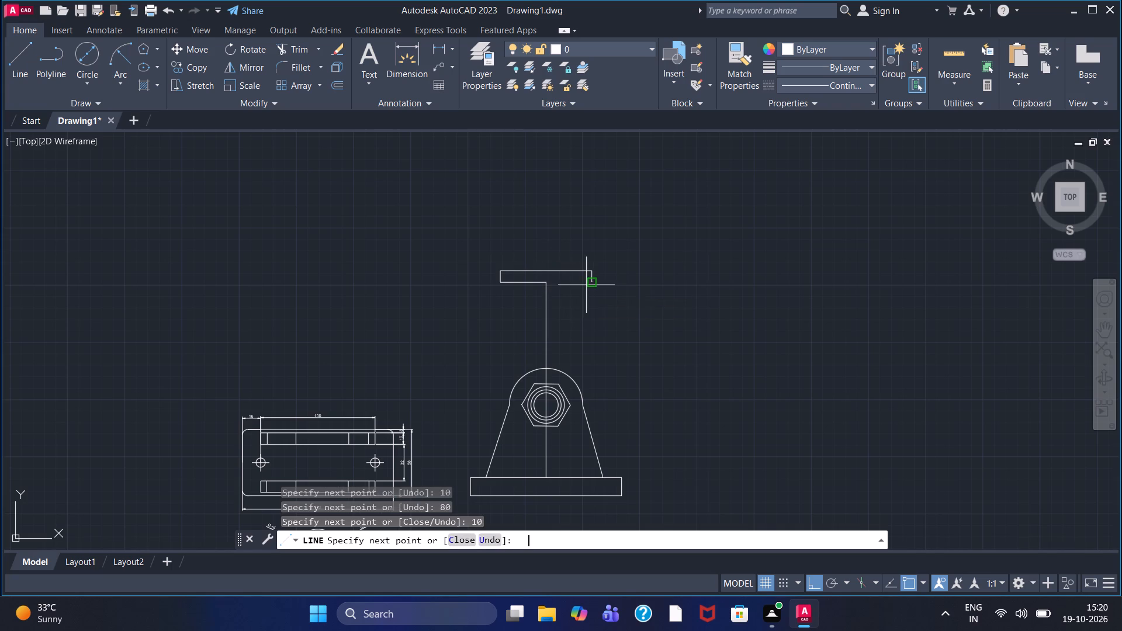
click(549, 288)
right_click(551, 245)
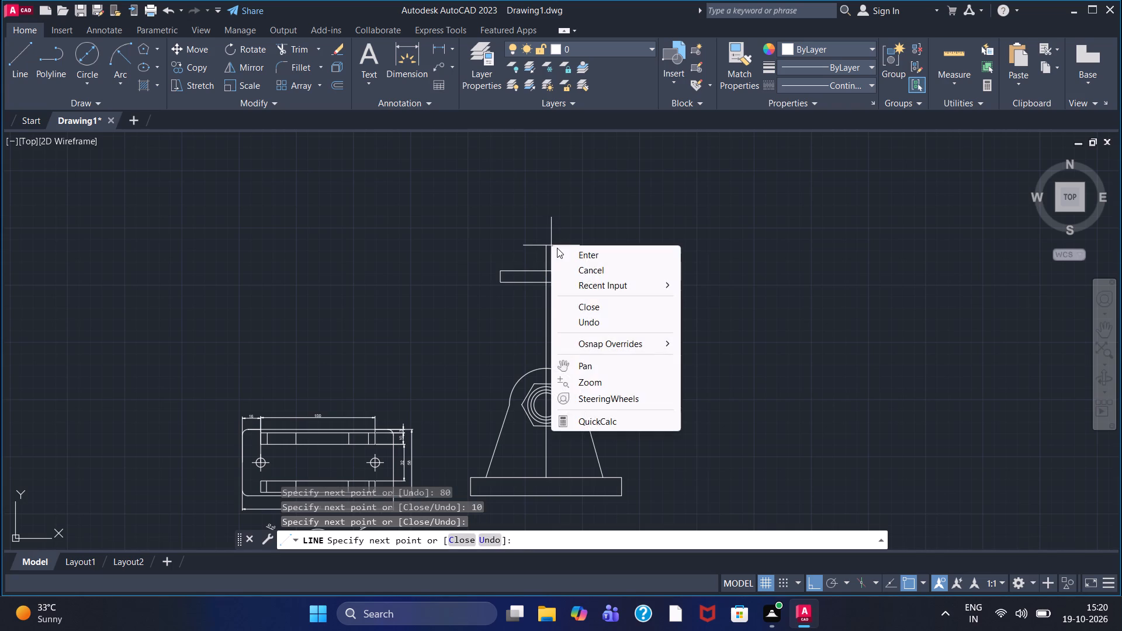
click(558, 249)
With Ortho off, draw a sloping line from each end of the arc up to the midpoint of each half of the top plate's lower edge.
scroll(524, 268, up, 1)
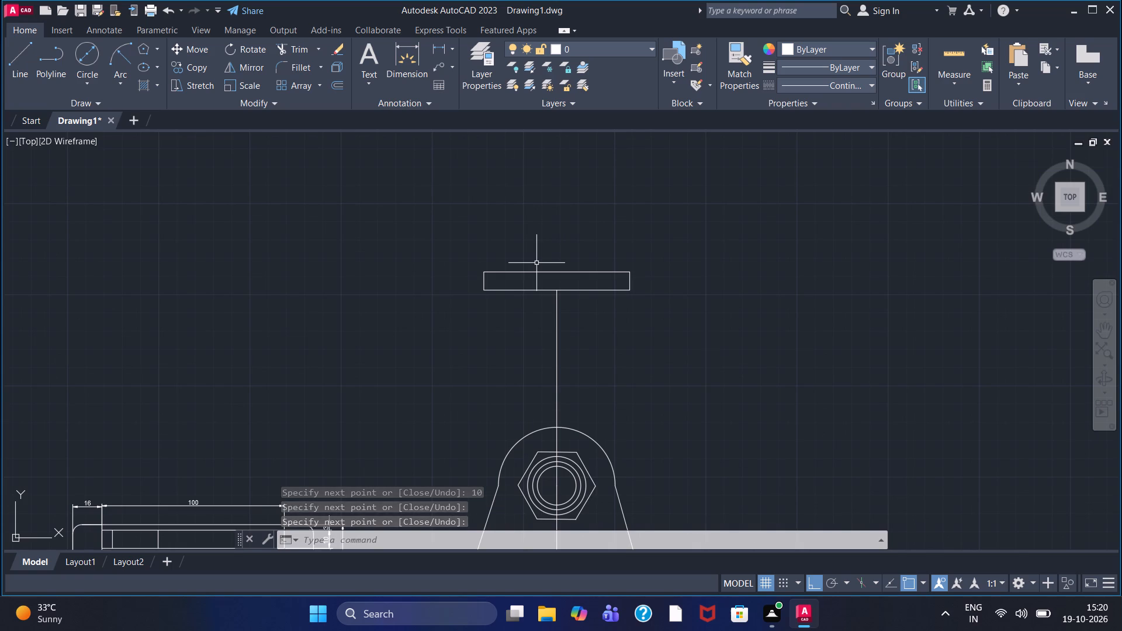
click(13, 60)
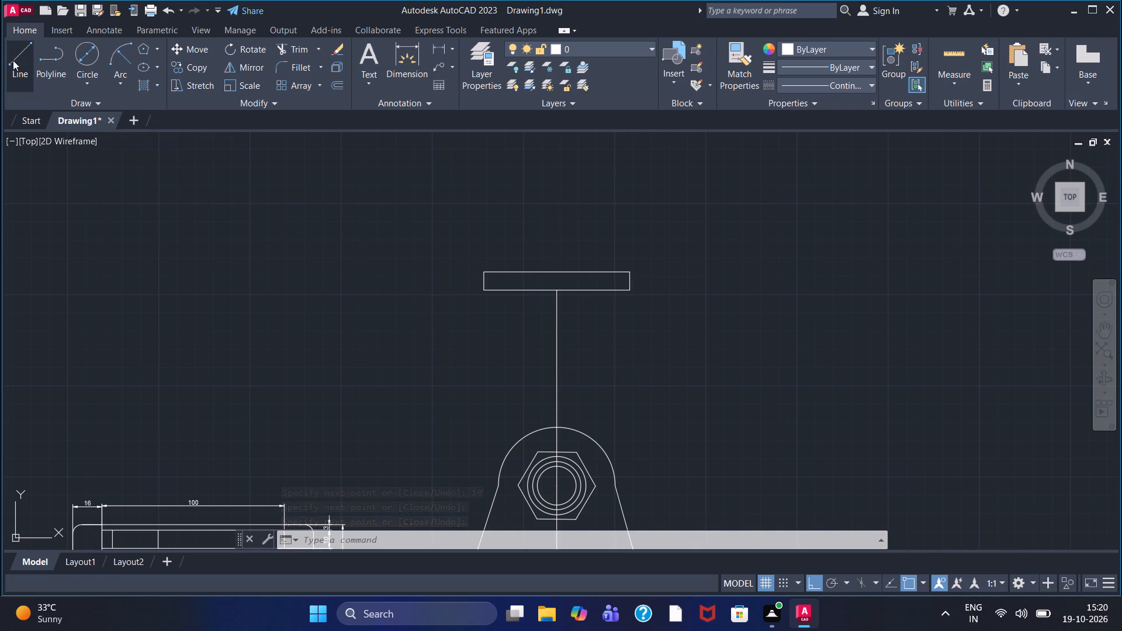
key(F8)
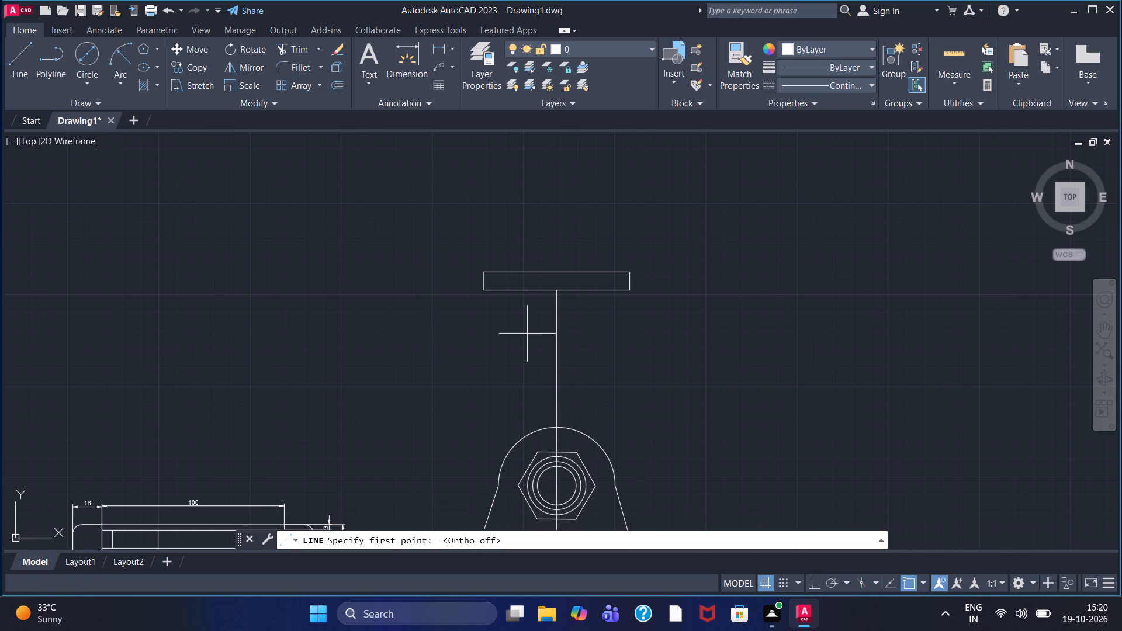
click(497, 484)
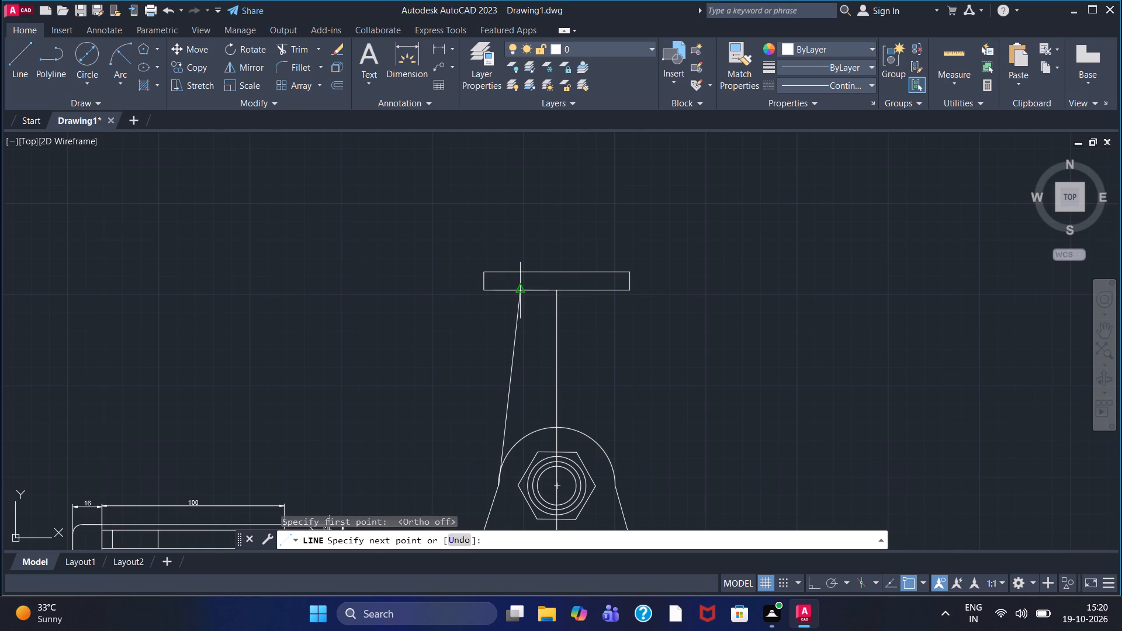
click(522, 290)
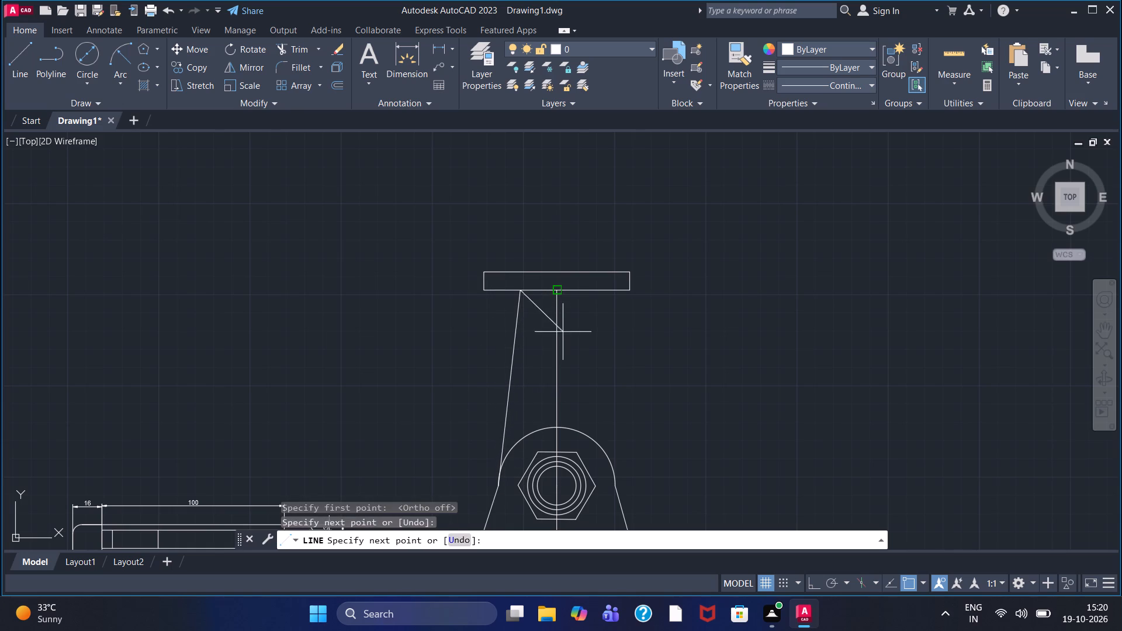
key(Escape)
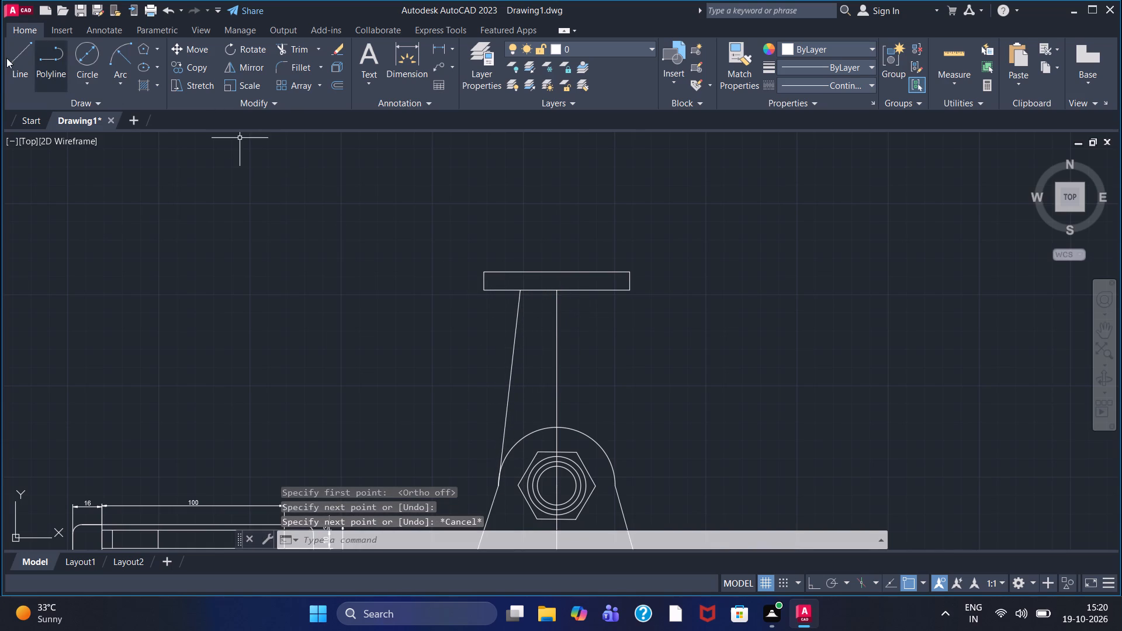
click(6, 58)
click(618, 482)
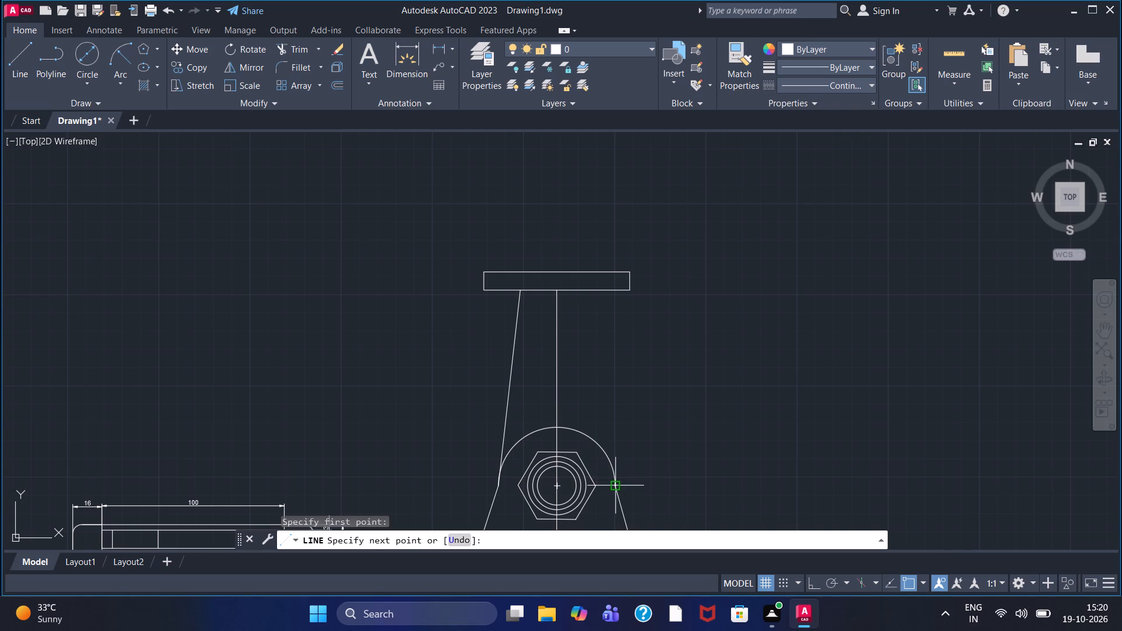
click(596, 290)
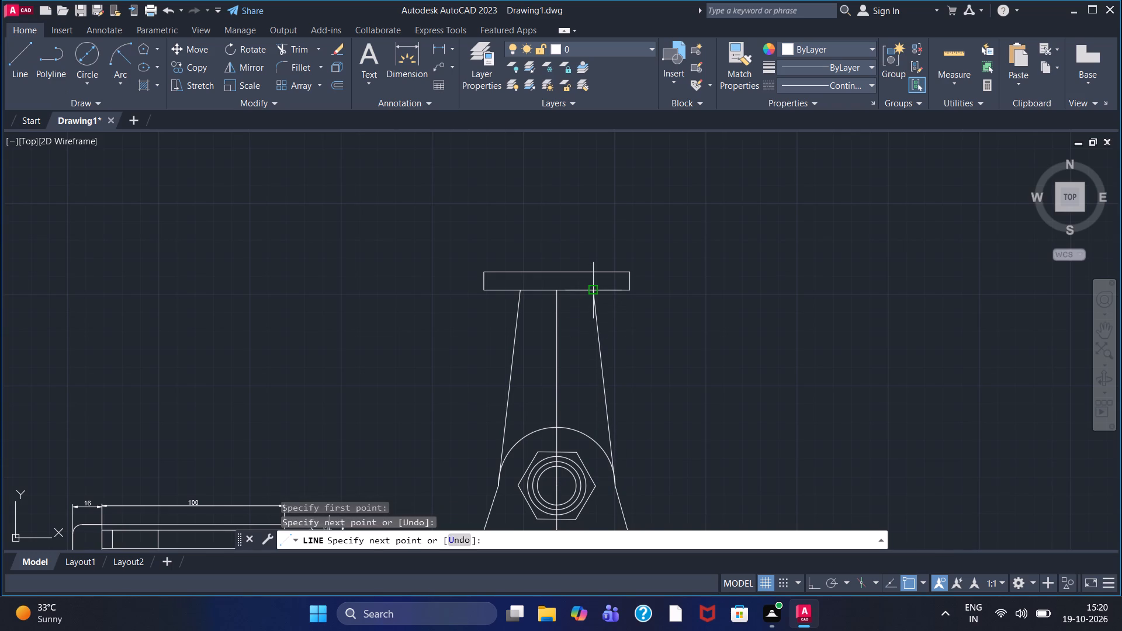
With Ortho on, draw a line 40 straight up from the midpoint of the top plate's upper edge, continued 20 to the right.
key(Escape)
scroll(615, 363, down, 1)
middle_drag(615, 363, 642, 330)
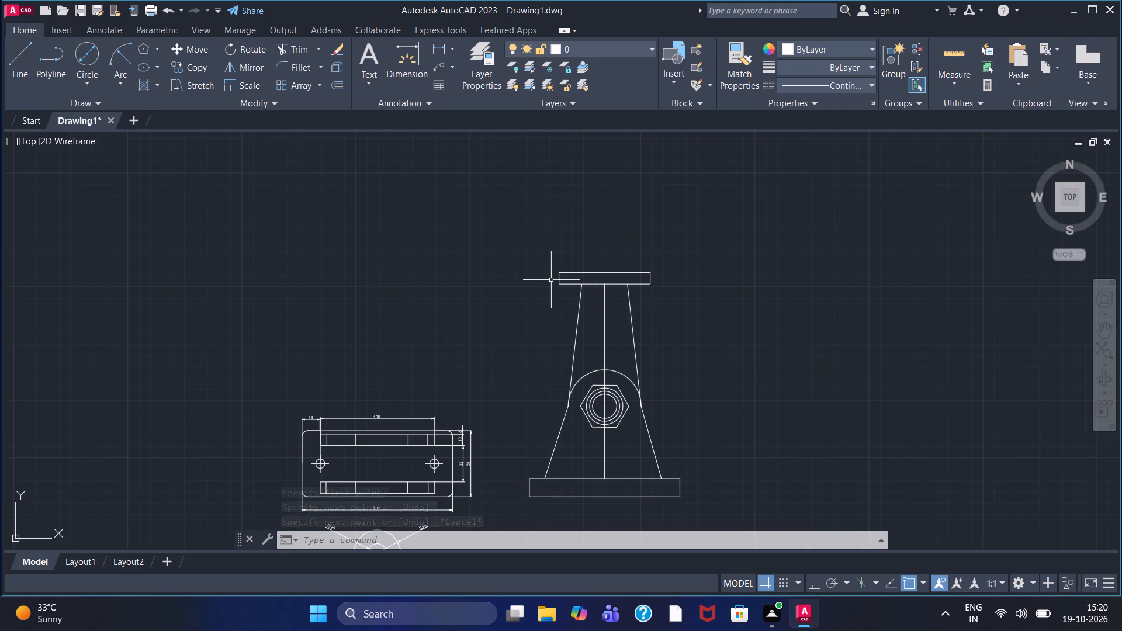
key(F8)
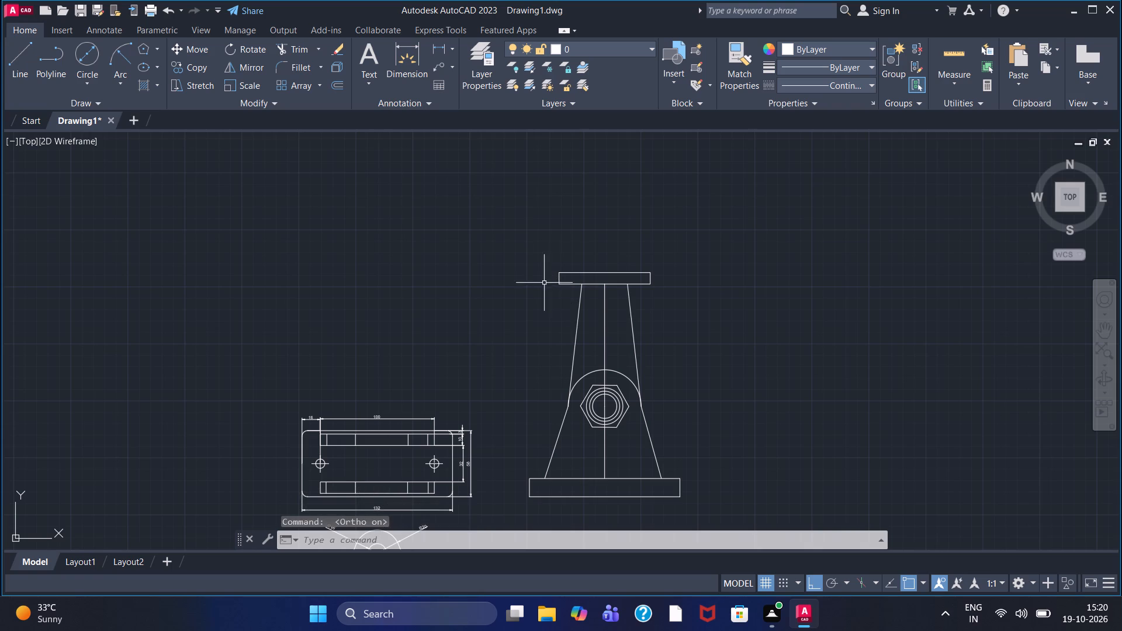
click(8, 46)
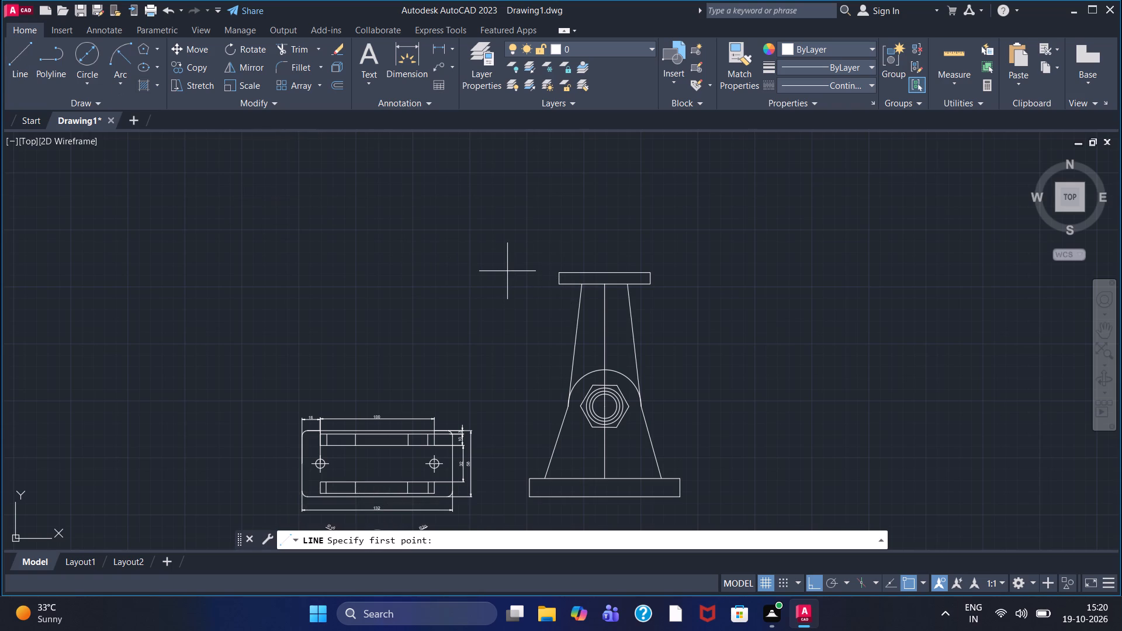
click(607, 269)
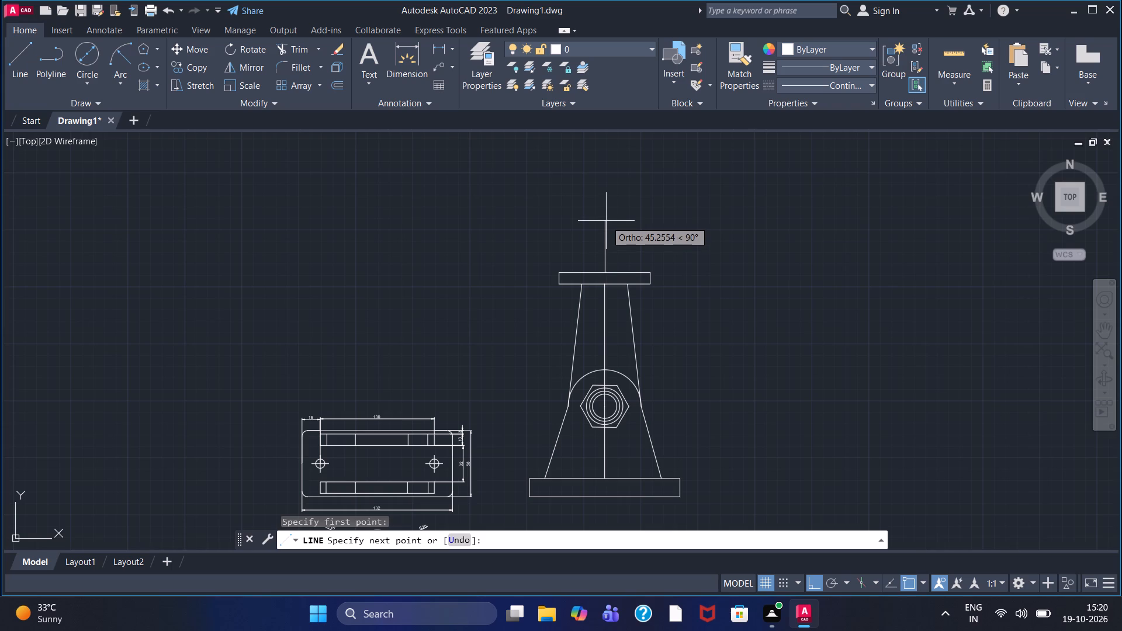
text(40)
key(Return)
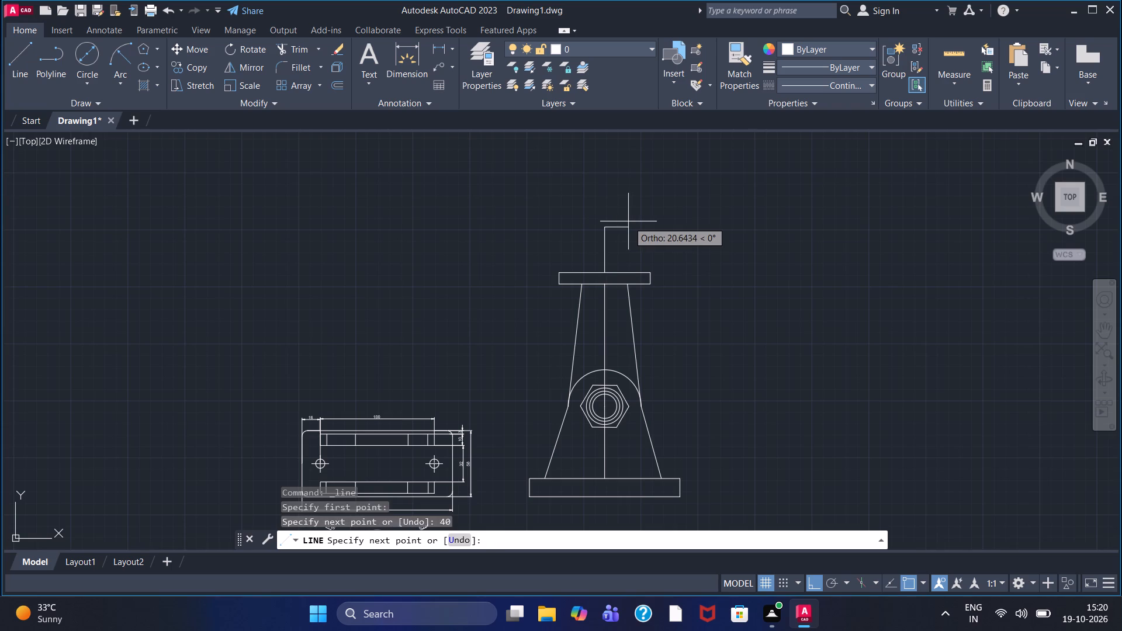
text(20)
key(Return)
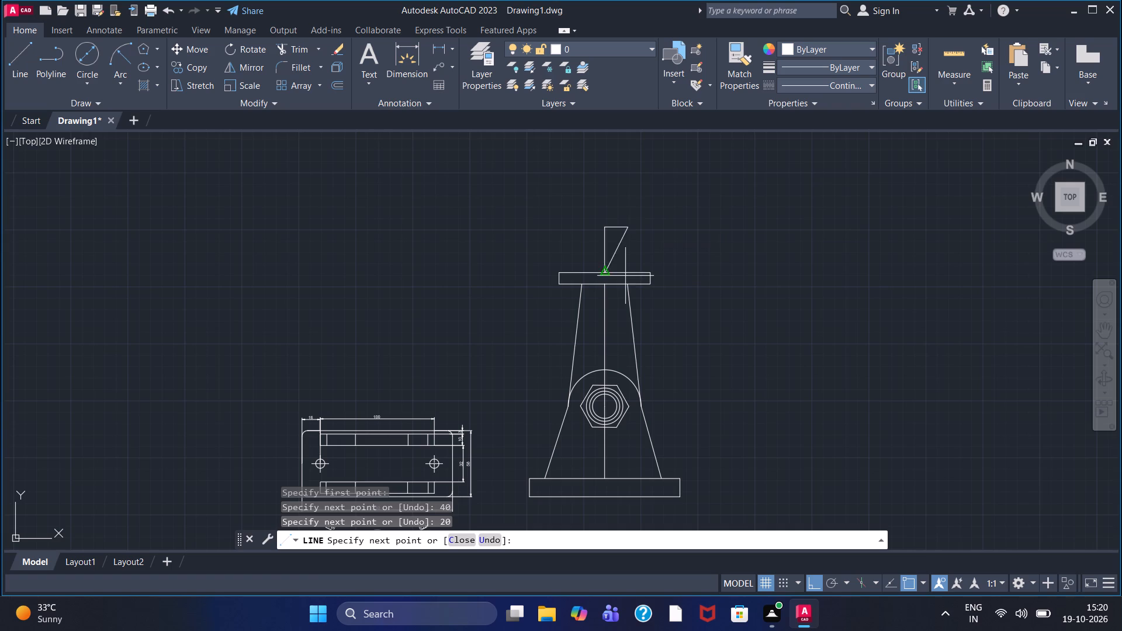
Continue the outline about 42 down into the plate, 40 to the left, and up past the height of the 20-long line.
scroll(625, 277, down, 1)
scroll(625, 277, up, 4)
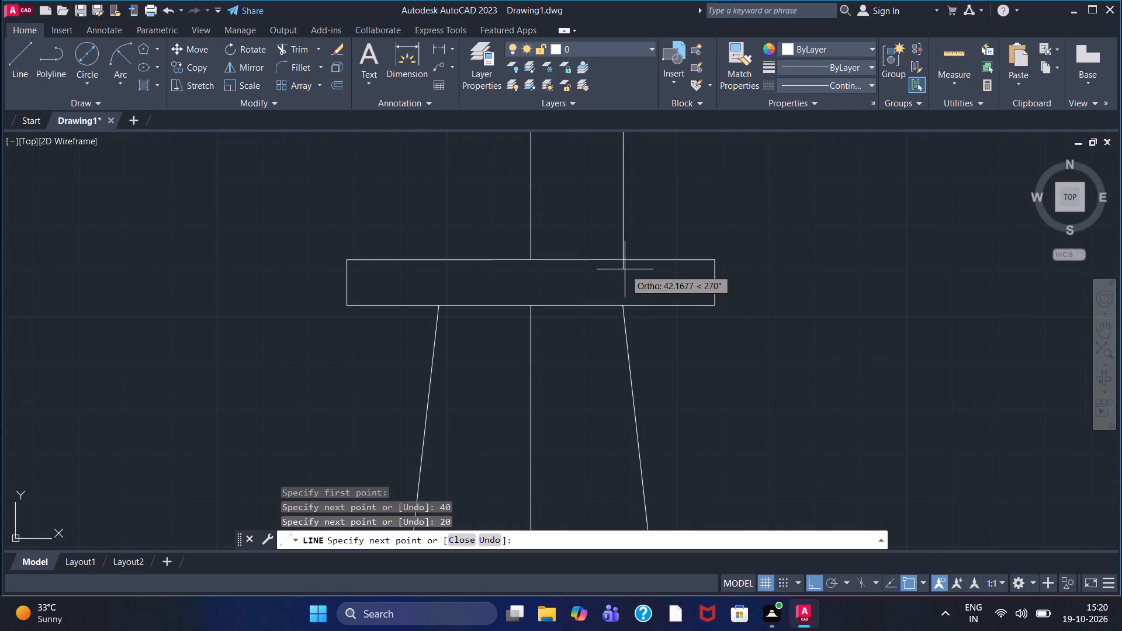
click(625, 269)
text(40)
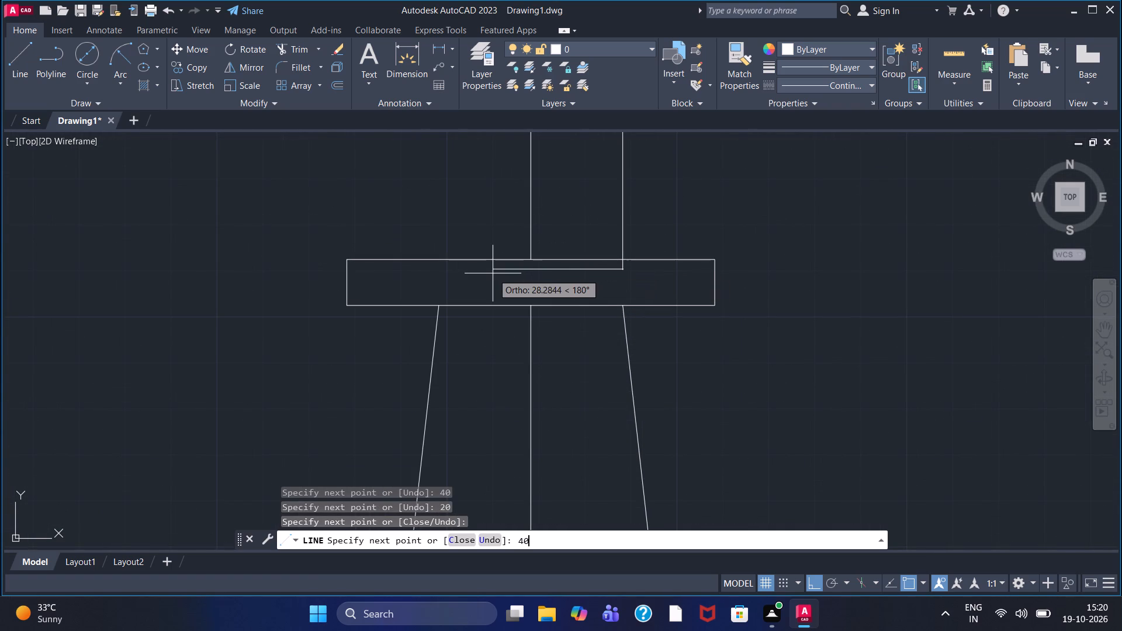
key(Return)
middle_drag(476, 167, 476, 281)
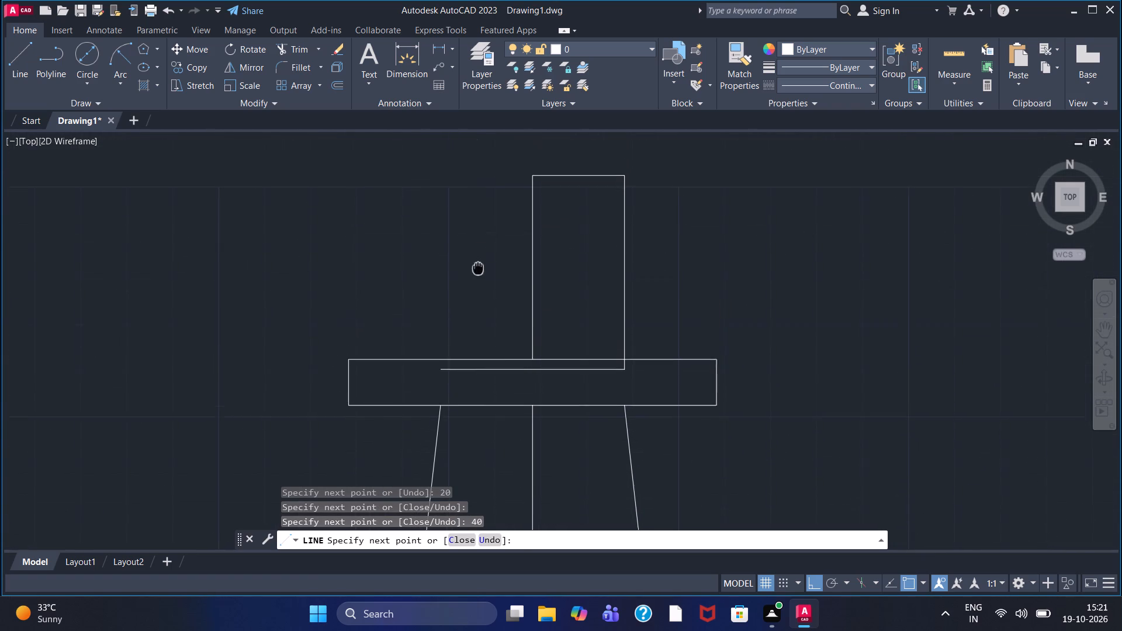
middle_drag(476, 281, 476, 283)
scroll(474, 275, up, 1)
scroll(465, 225, down, 1)
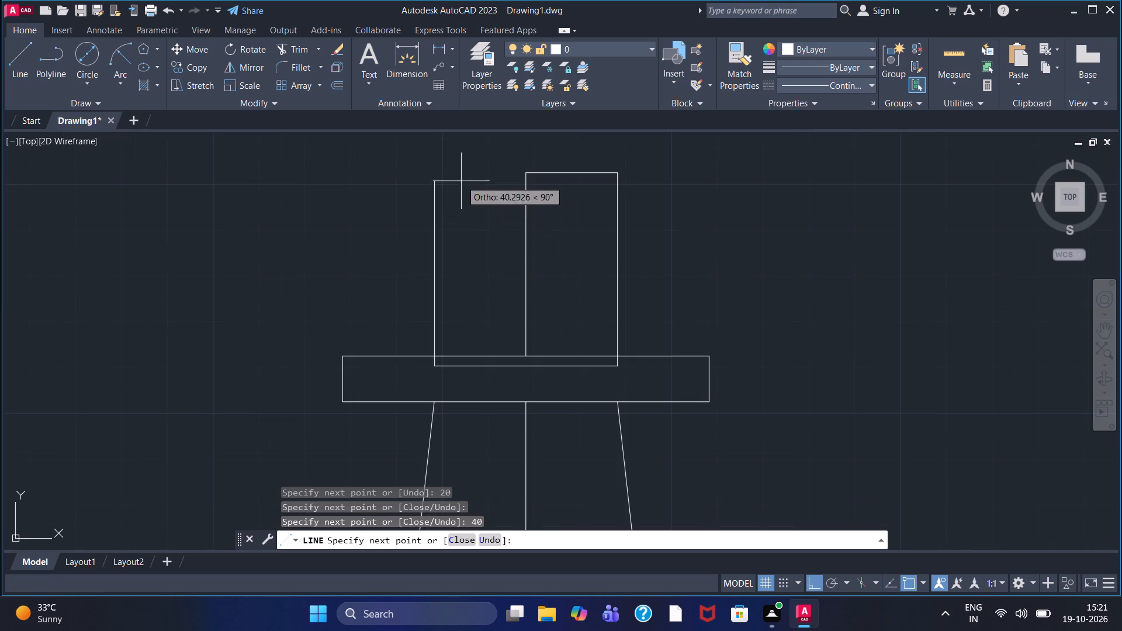
click(459, 150)
right_click(459, 150)
click(473, 157)
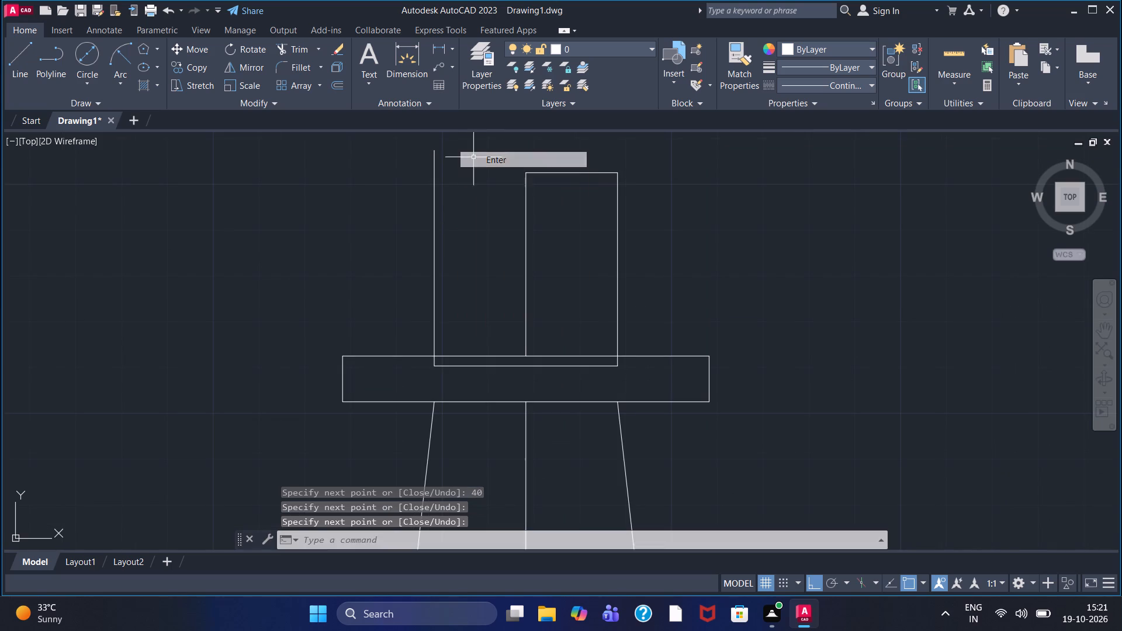
Draw a horizontal line from the top of the 40-long centre line leftward, just past the left vertical line.
click(26, 61)
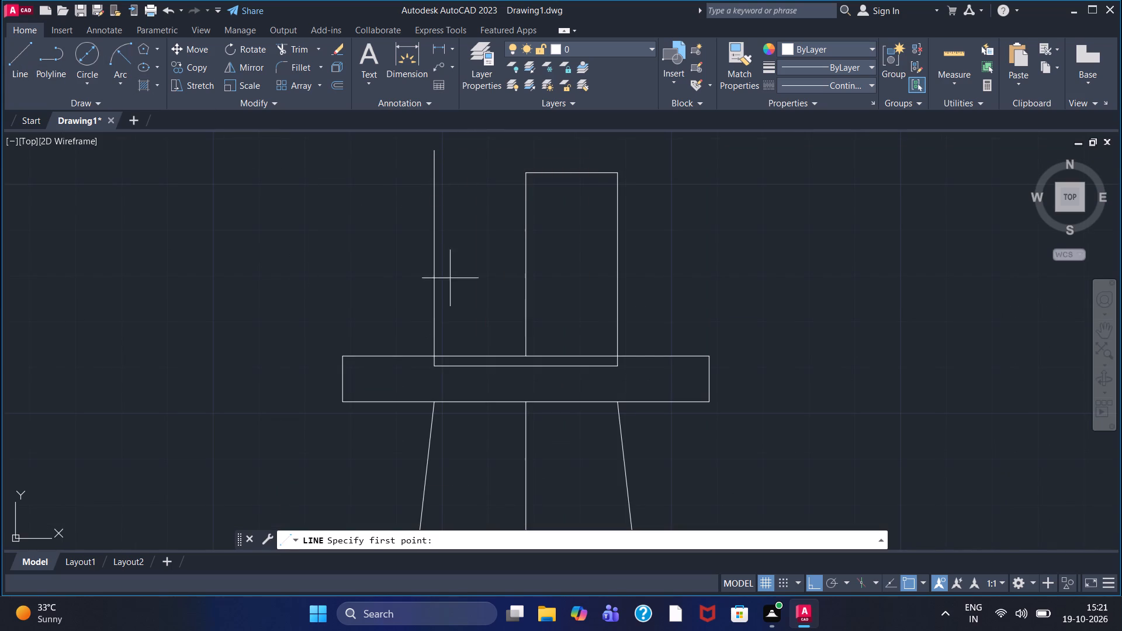
click(529, 178)
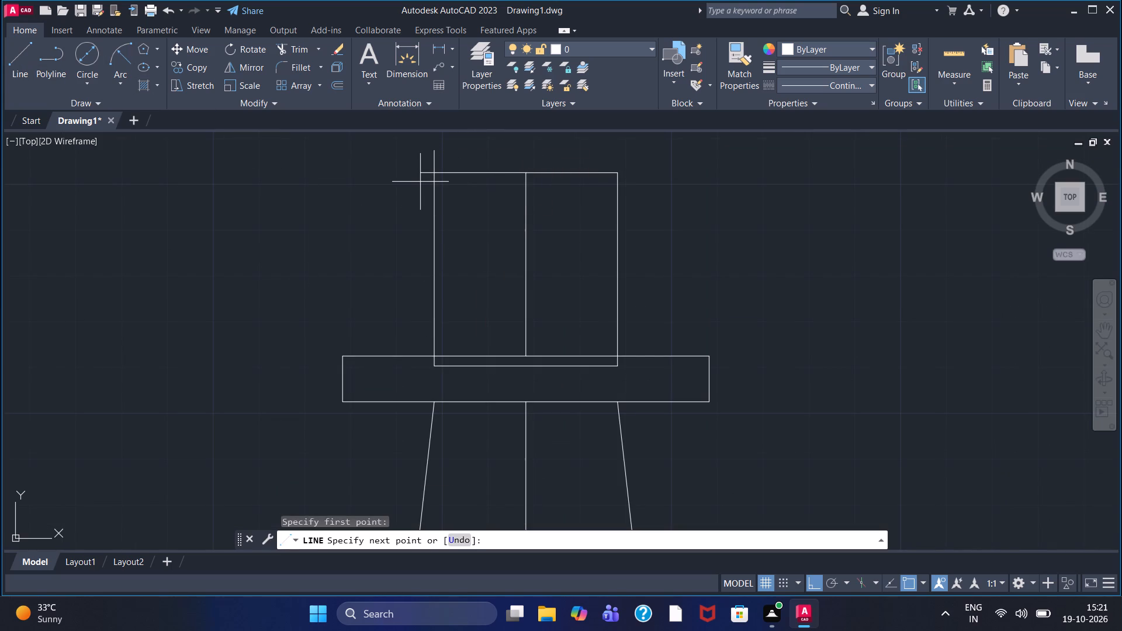
click(420, 182)
right_click(420, 182)
click(432, 189)
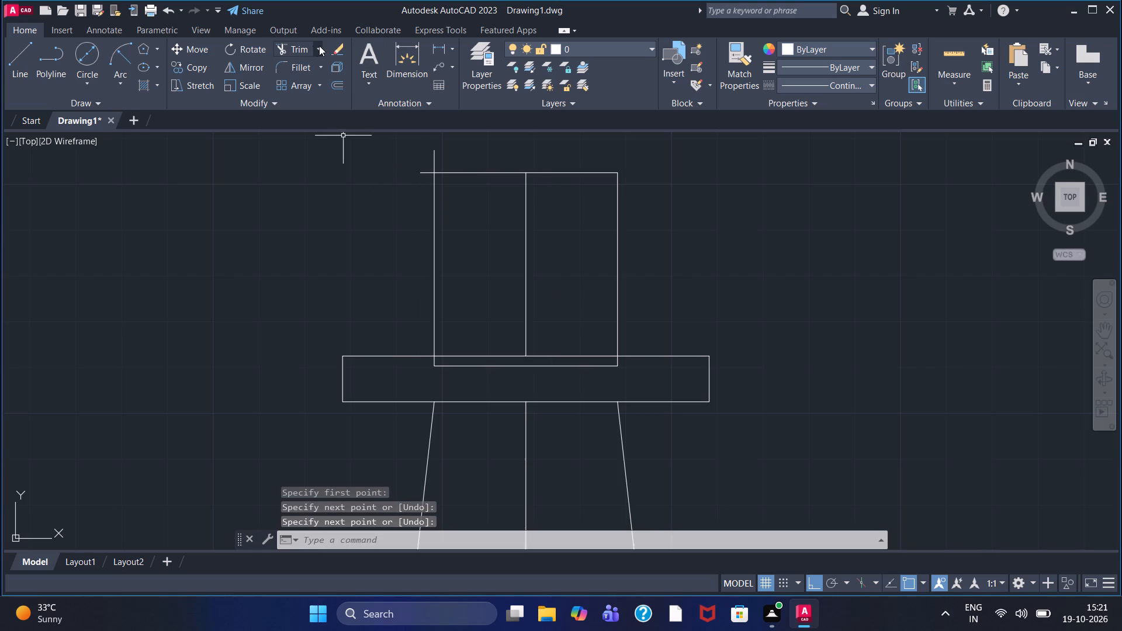
Trim the overshooting ends at the block's upper left corner and the block lines lying inside the top plate.
click(291, 49)
middle_drag(421, 183, 397, 261)
scroll(397, 261, up, 2)
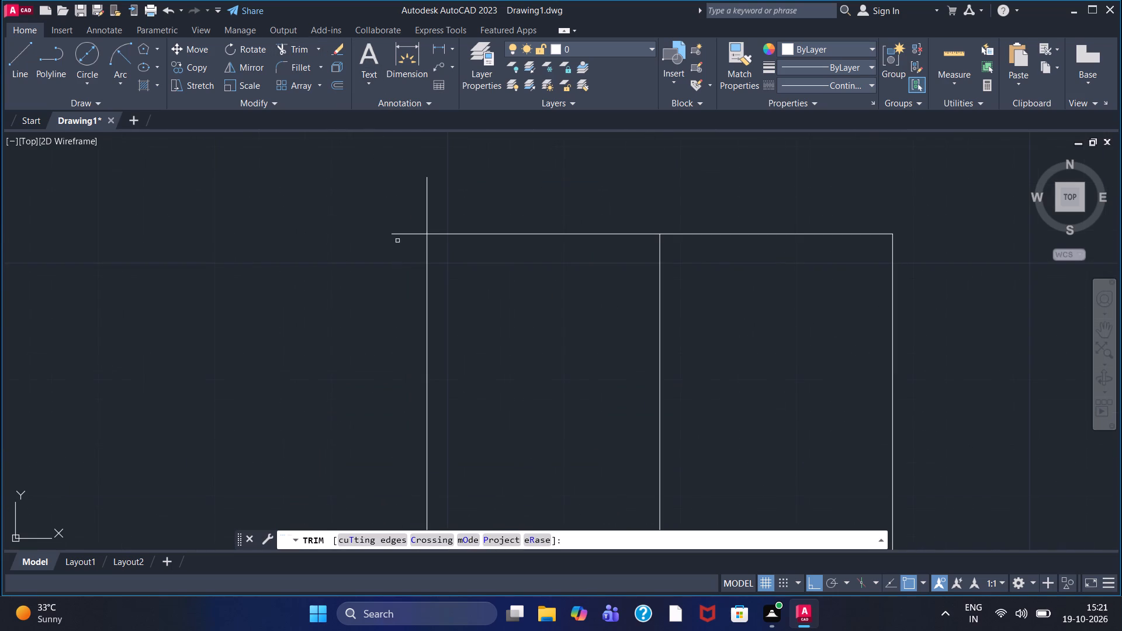
drag(399, 245, 453, 207)
scroll(469, 283, down, 1)
middle_drag(521, 331, 532, 205)
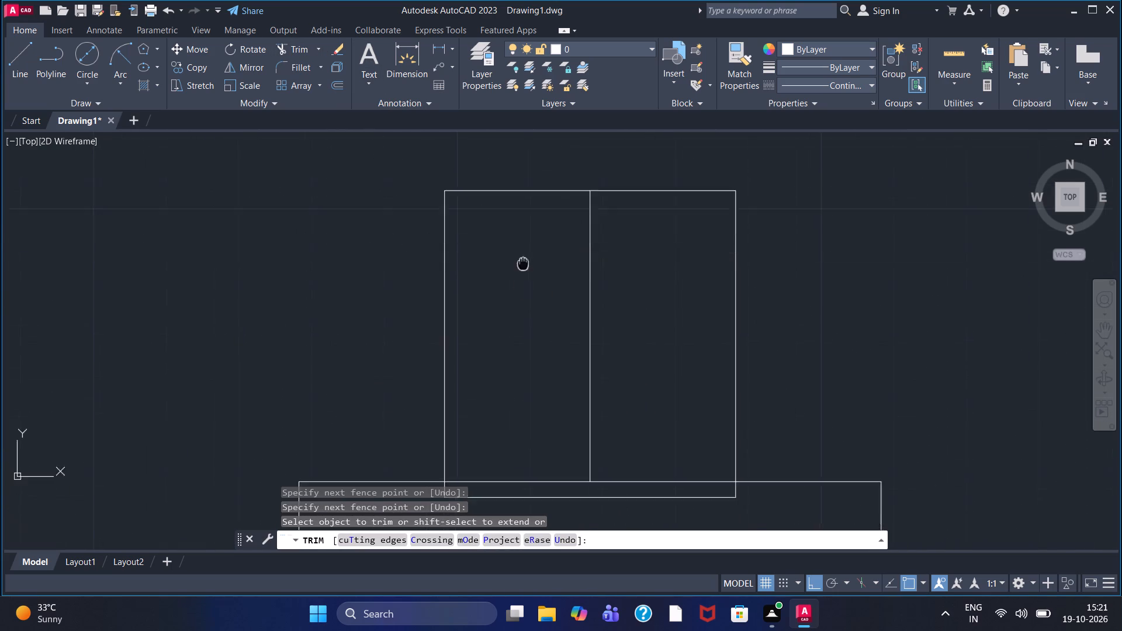
middle_drag(532, 205, 537, 185)
drag(450, 406, 490, 418)
drag(740, 408, 770, 408)
scroll(769, 410, down, 1)
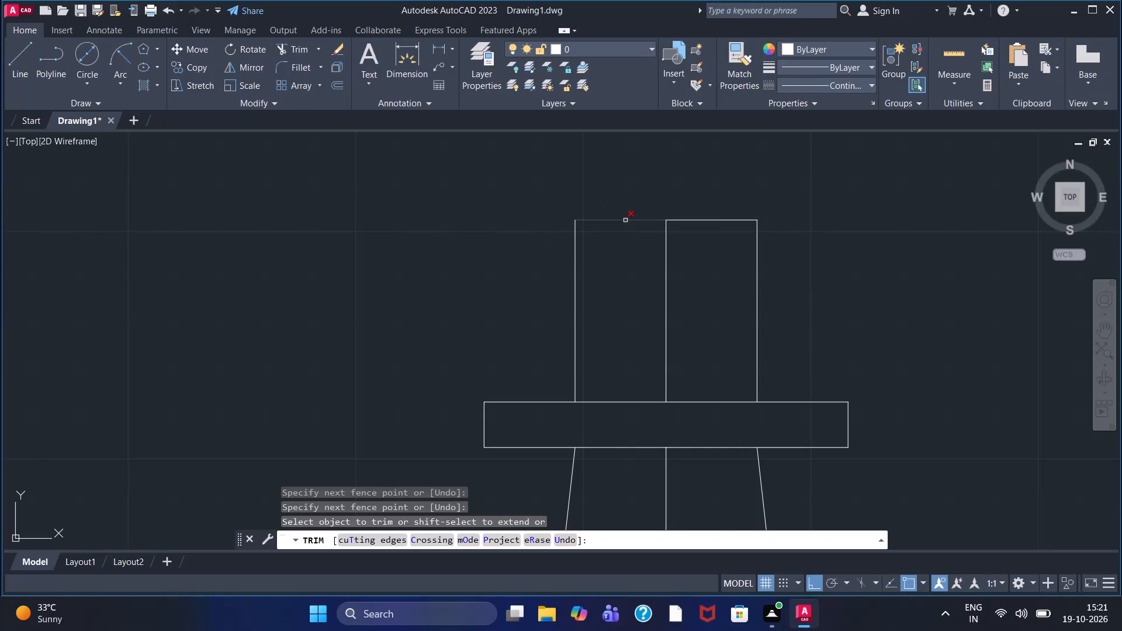
Draw a line 3 up from the midpoint of the block's top edge, with an 18-long horizontal line to each side of its end.
click(23, 60)
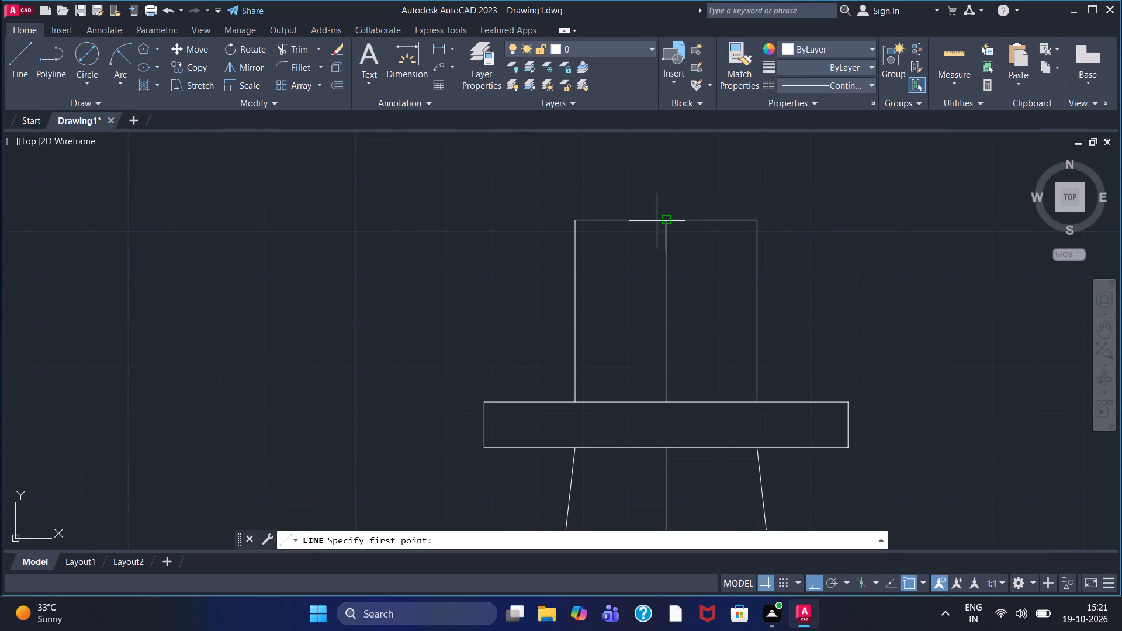
click(677, 221)
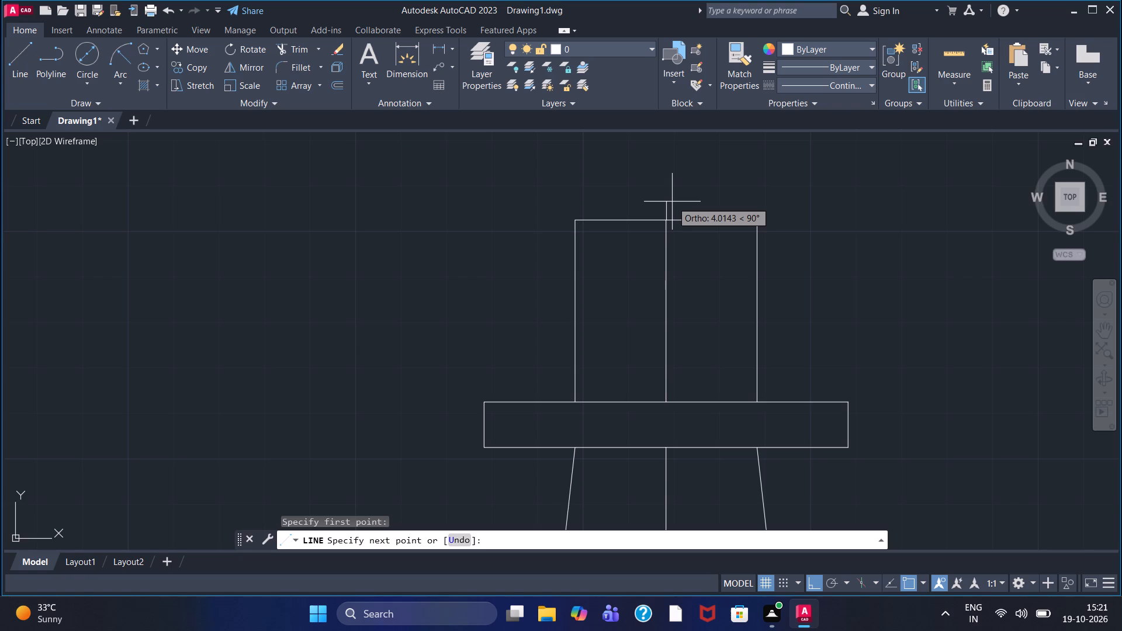
key(3)
key(Return)
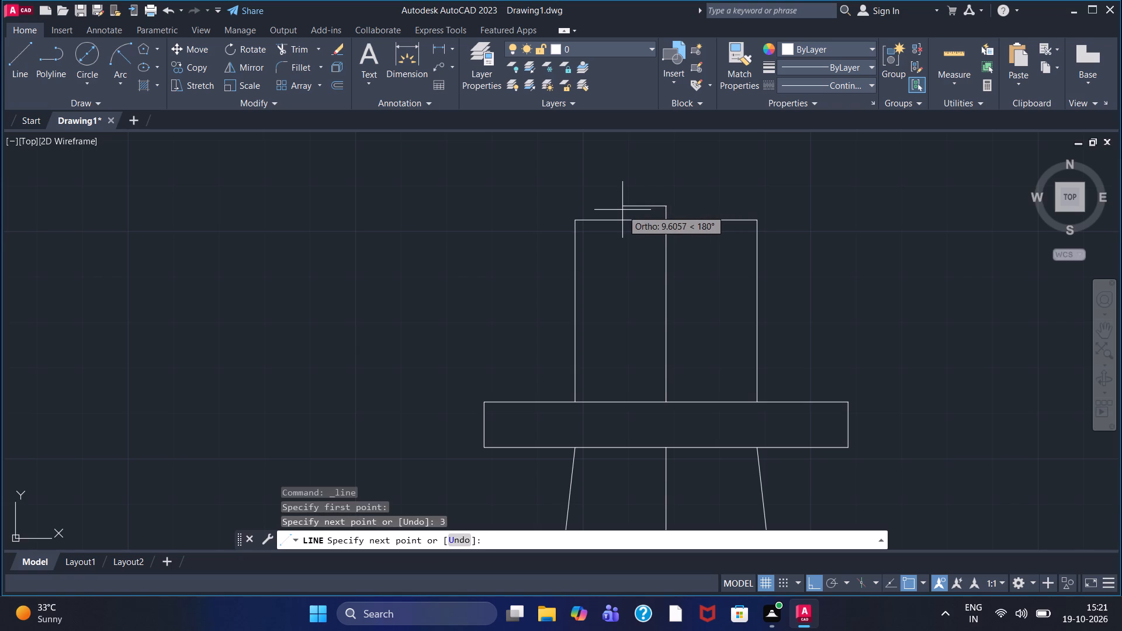
text(18)
key(Return)
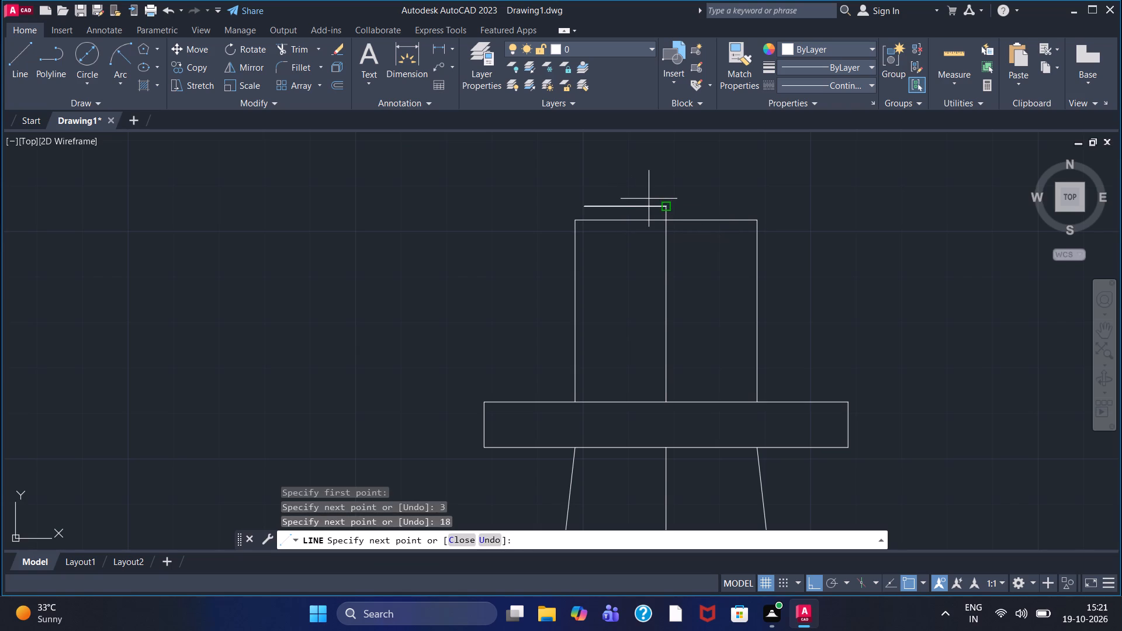
key(grave)
key(Escape)
click(19, 48)
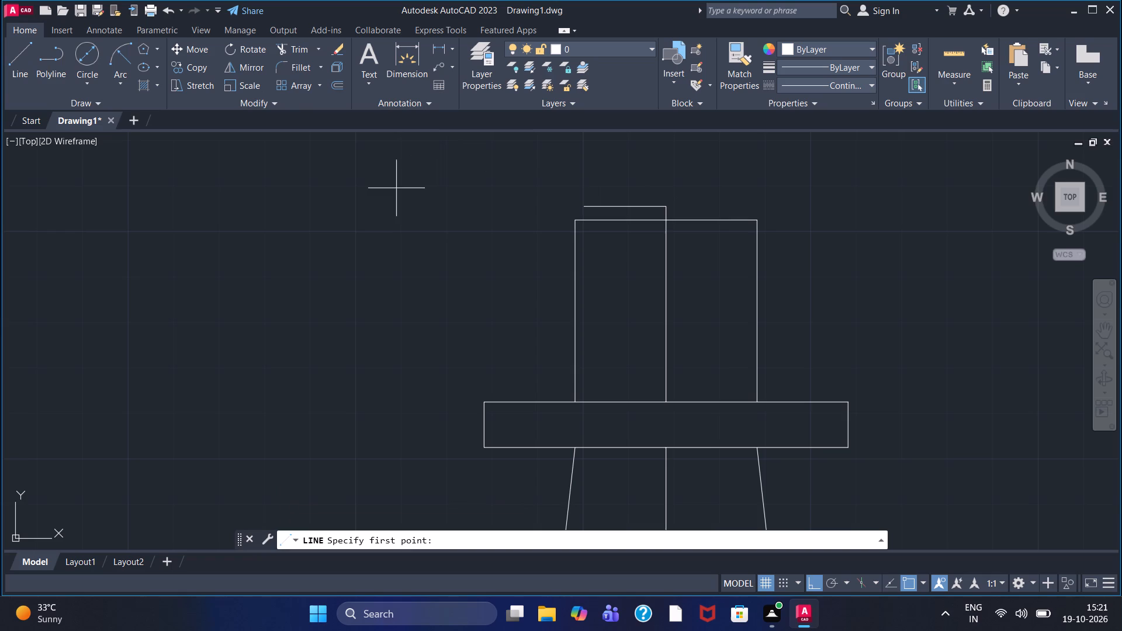
click(668, 202)
text(18)
key(Return)
right_click(729, 202)
click(759, 209)
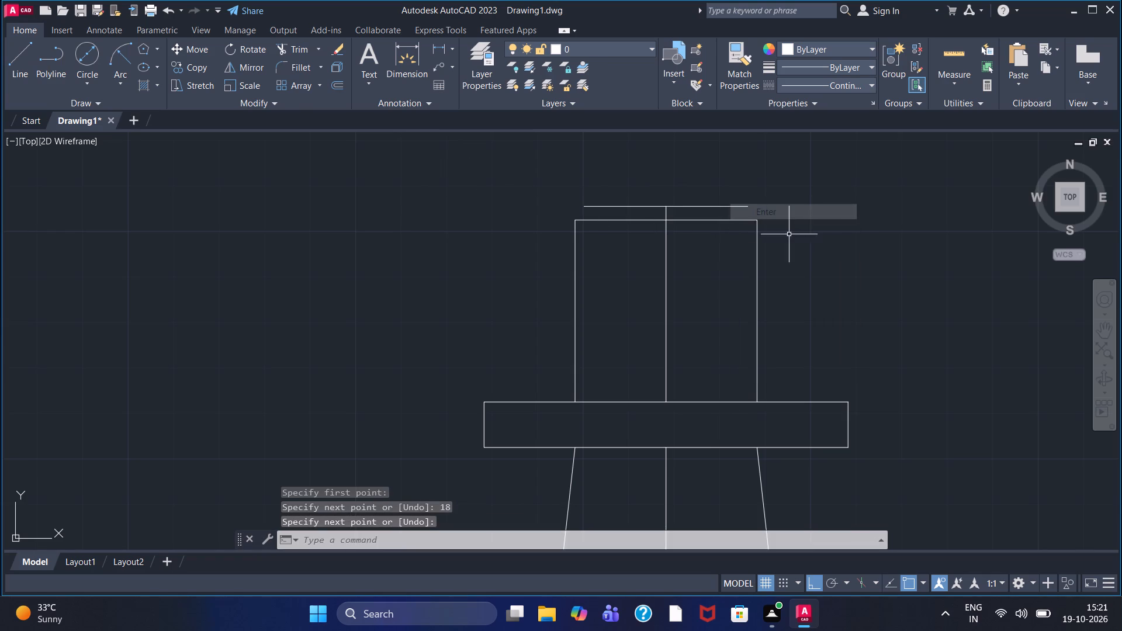
With Ortho off, draw a sloping line from the block's upper left corner to the left end of the raised horizontal line.
scroll(830, 221, down, 1)
click(21, 56)
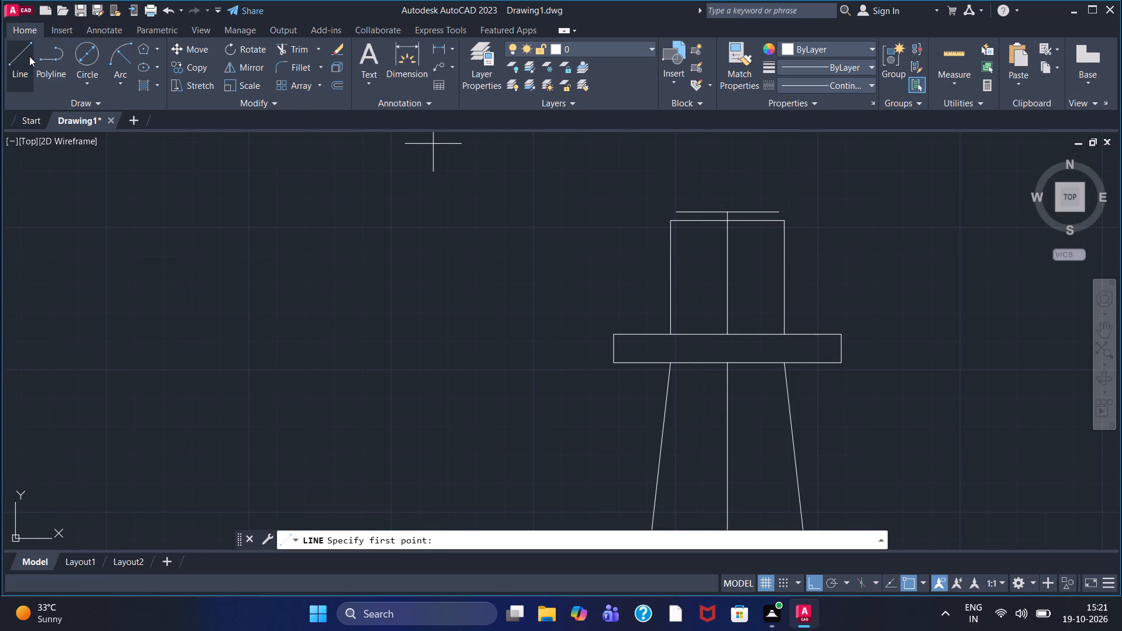
key(F8)
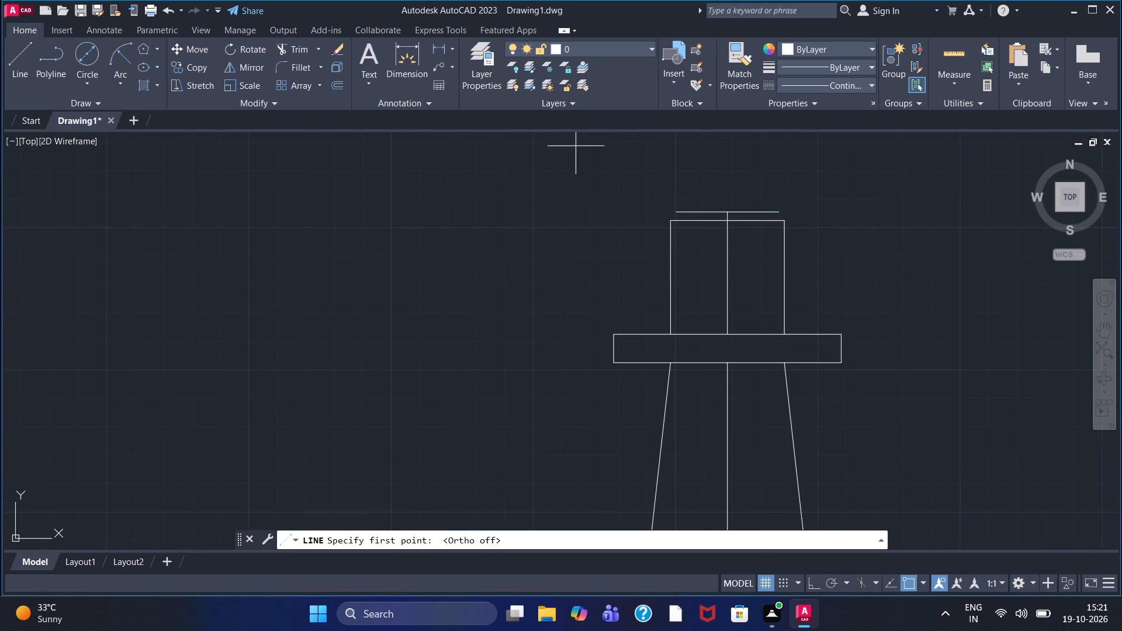
scroll(755, 202, up, 3)
click(424, 268)
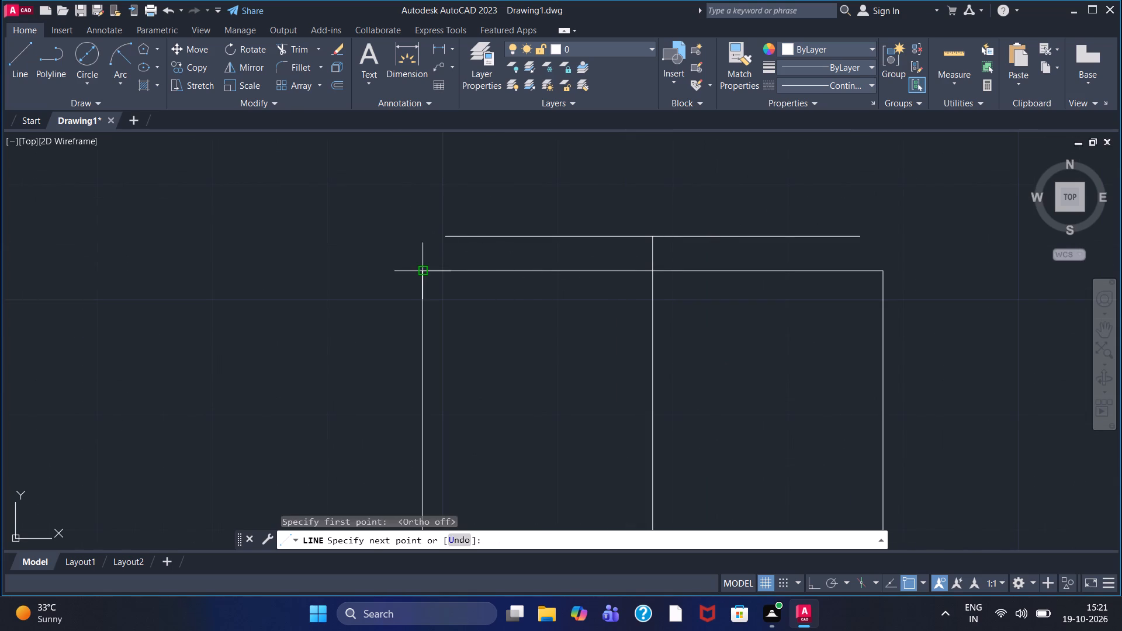
click(448, 237)
right_click(581, 226)
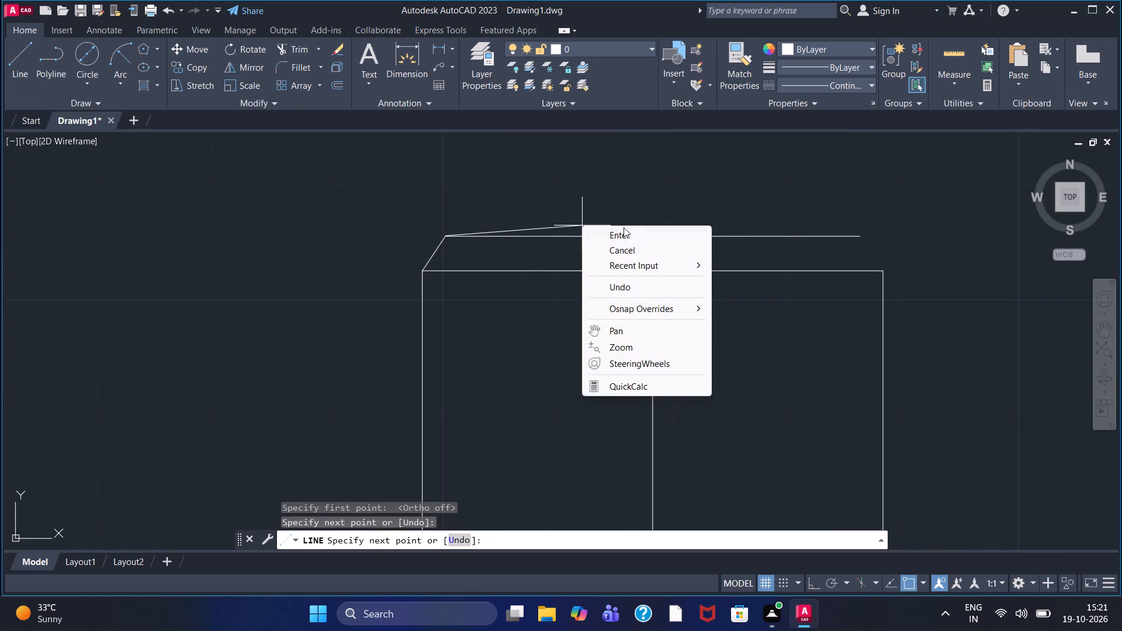
click(625, 233)
Draw a matching sloping line from the right end of the raised horizontal line to the block's upper right corner.
click(8, 61)
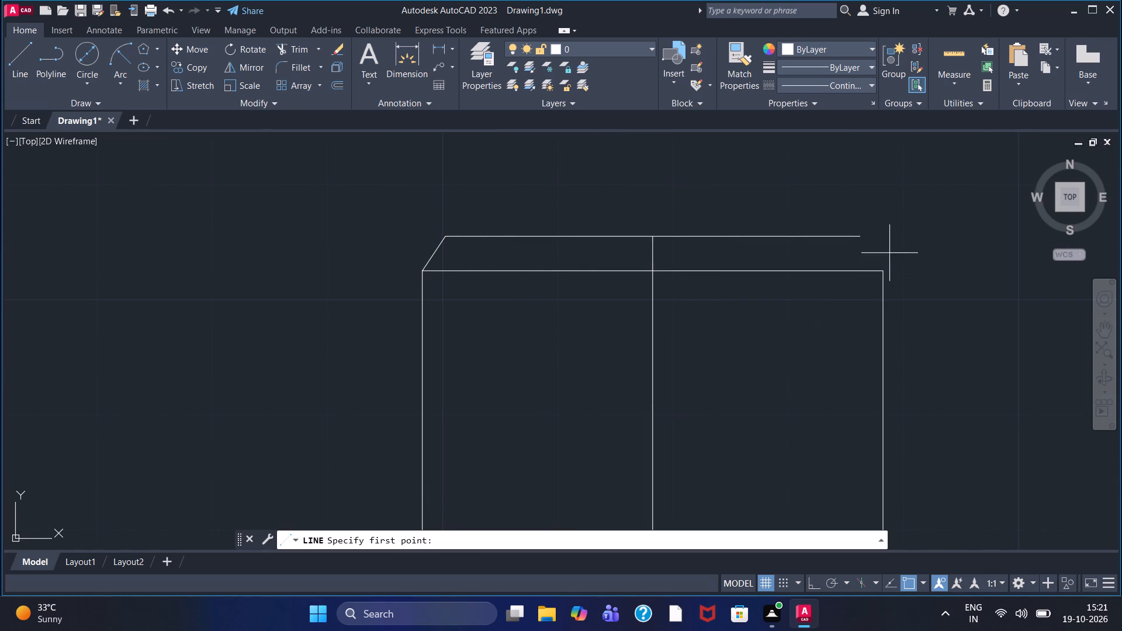
click(860, 237)
click(884, 271)
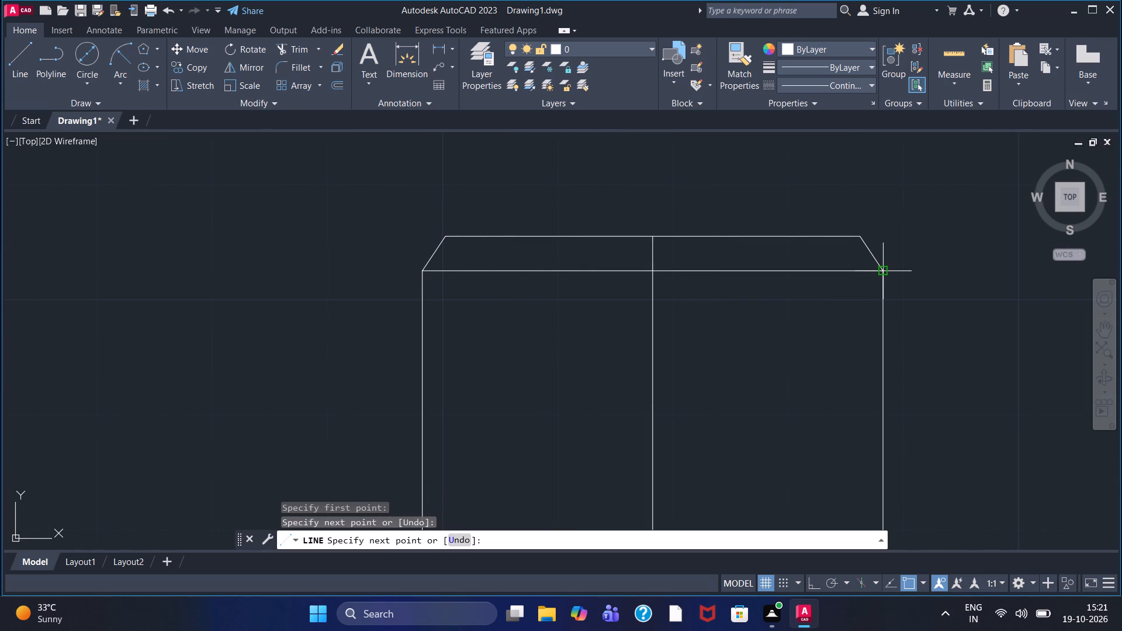
right_click(901, 241)
click(913, 248)
scroll(919, 269, down, 1)
middle_drag(852, 345, 854, 333)
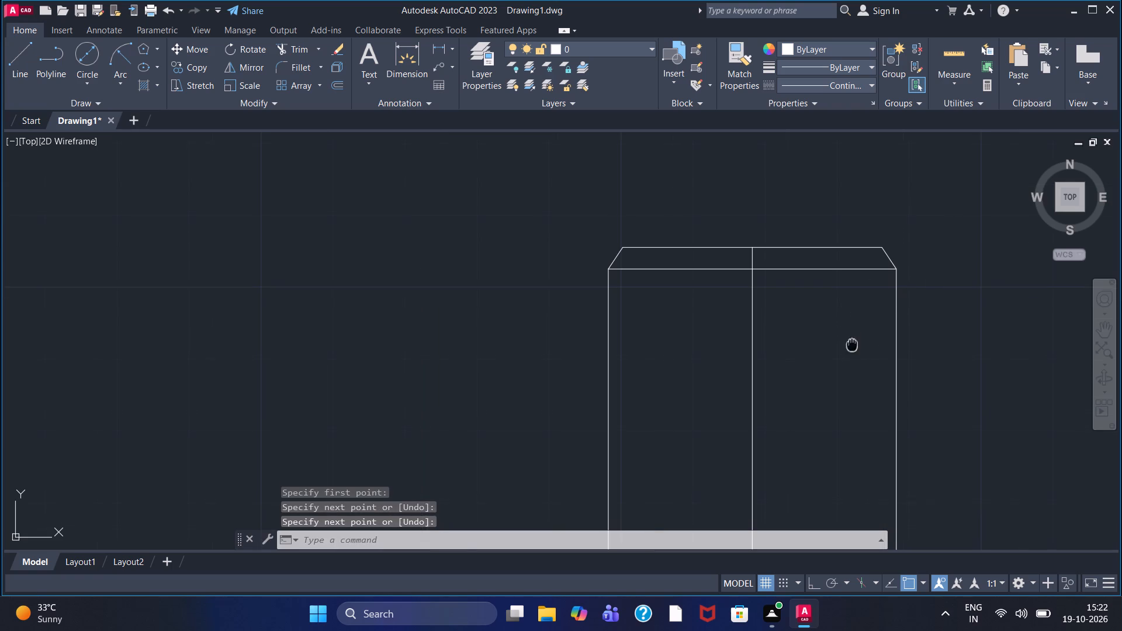
middle_drag(854, 333, 872, 262)
scroll(872, 260, down, 1)
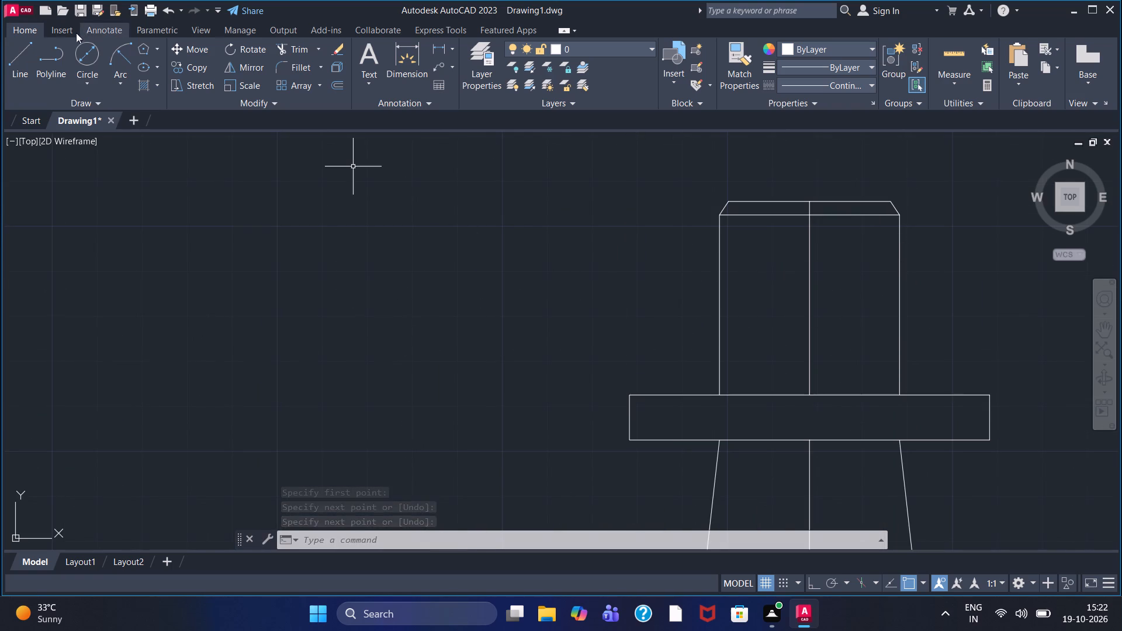
click(75, 54)
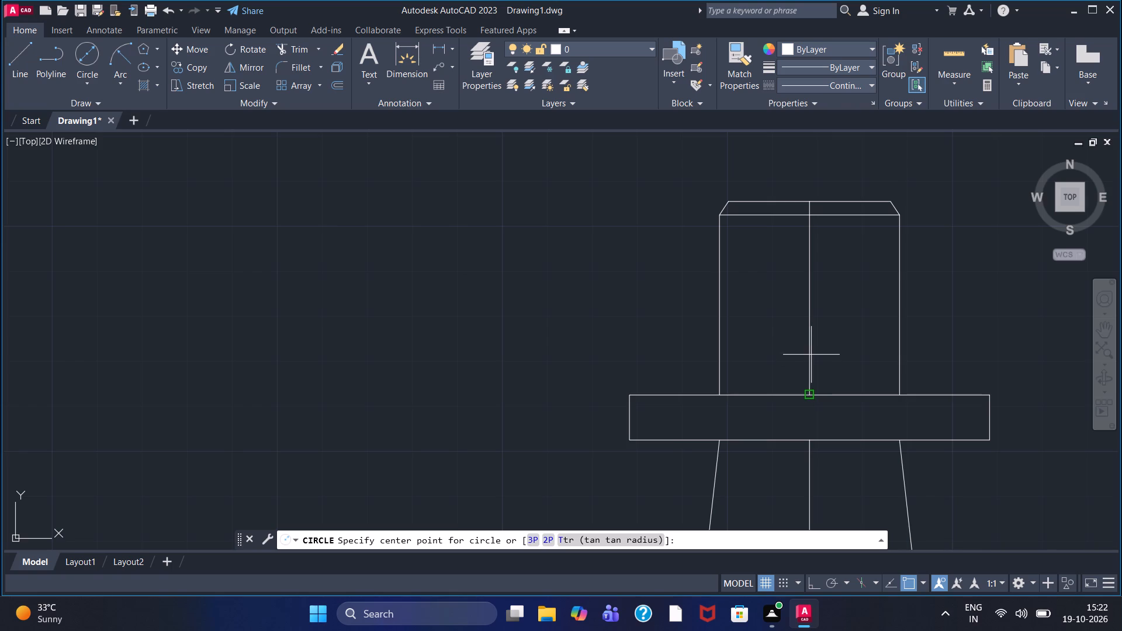
key(Escape)
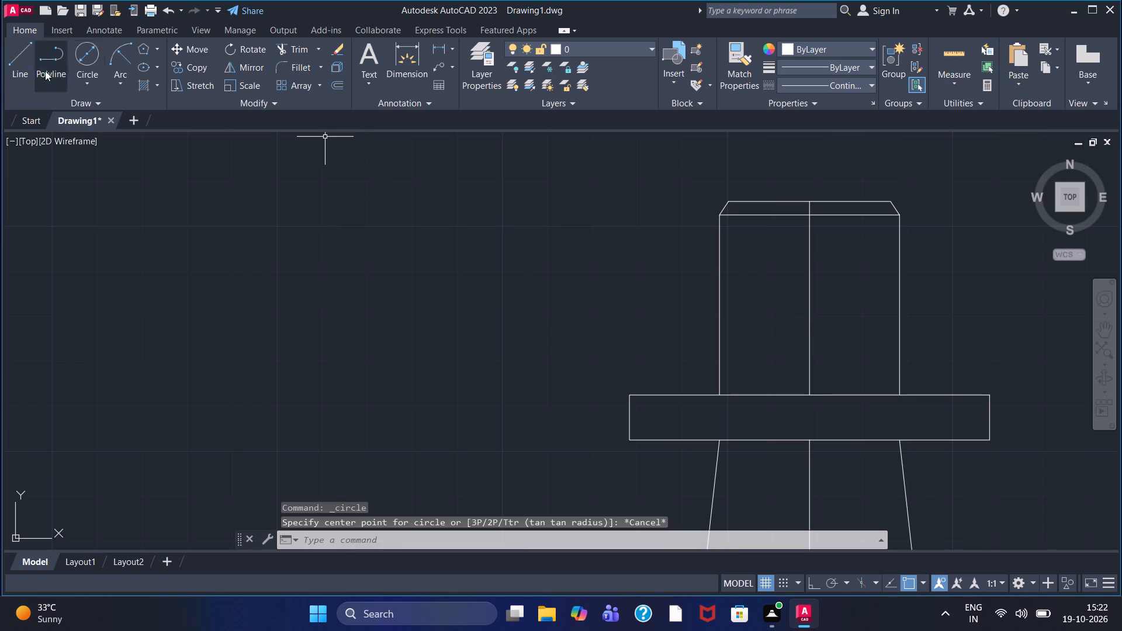
Draw a freehand horizontal line across the block's centre line, slightly above the top plate and inside the block's sides.
click(23, 63)
click(756, 364)
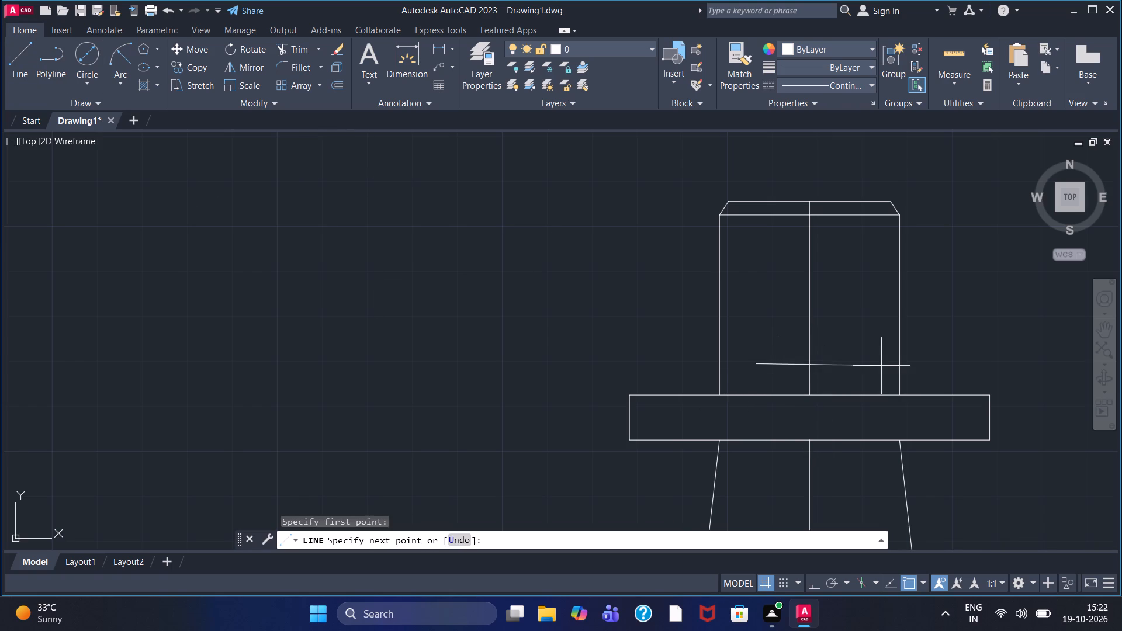
click(875, 364)
right_click(875, 364)
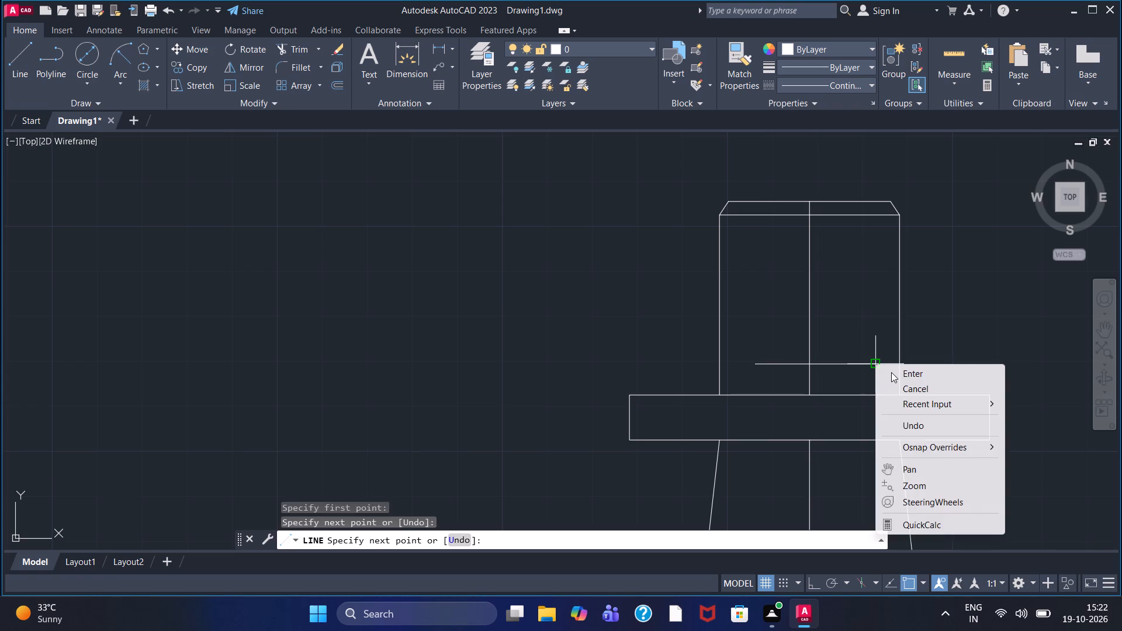
click(891, 372)
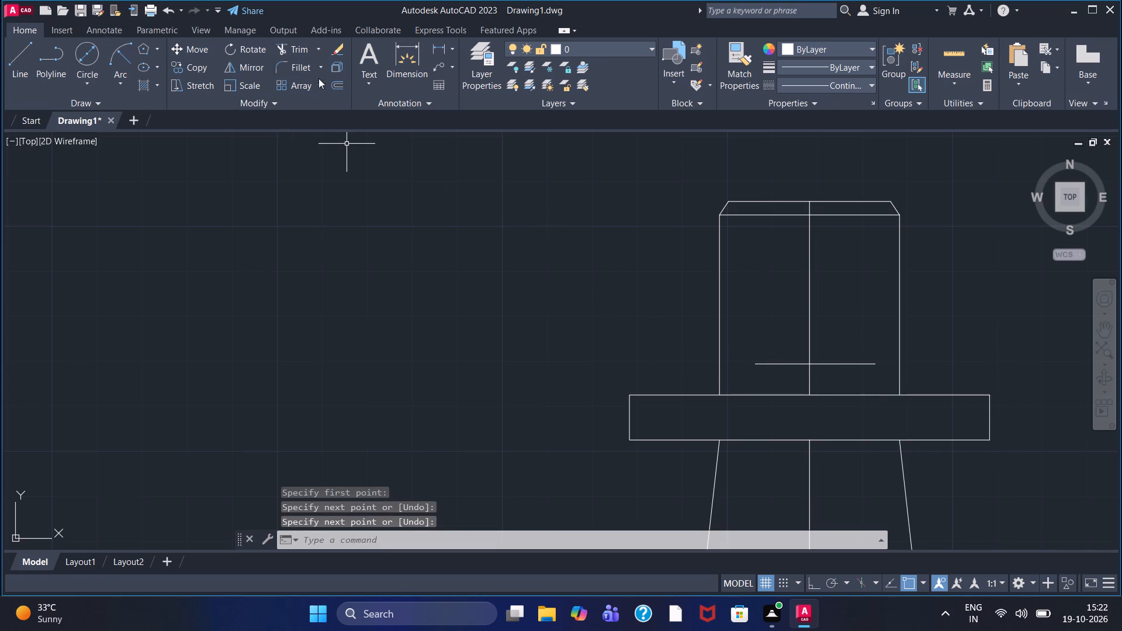
Trim the centre line between the new horizontal line and the block's upper edge, and trim the horizontal line's right half.
click(302, 48)
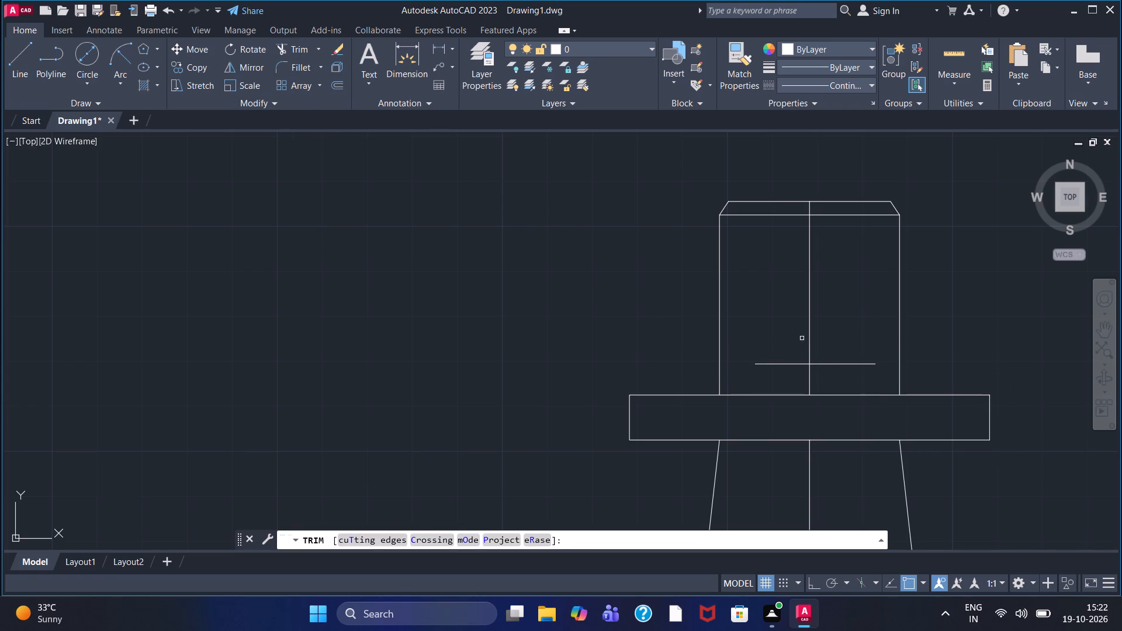
drag(801, 338, 822, 341)
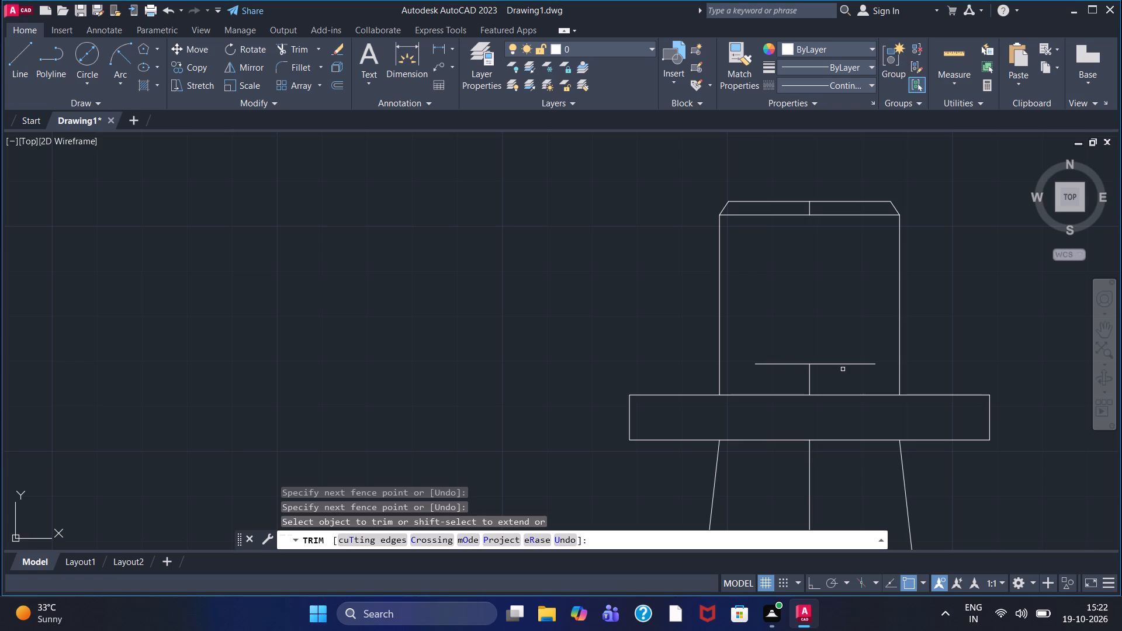
drag(821, 370, 823, 353)
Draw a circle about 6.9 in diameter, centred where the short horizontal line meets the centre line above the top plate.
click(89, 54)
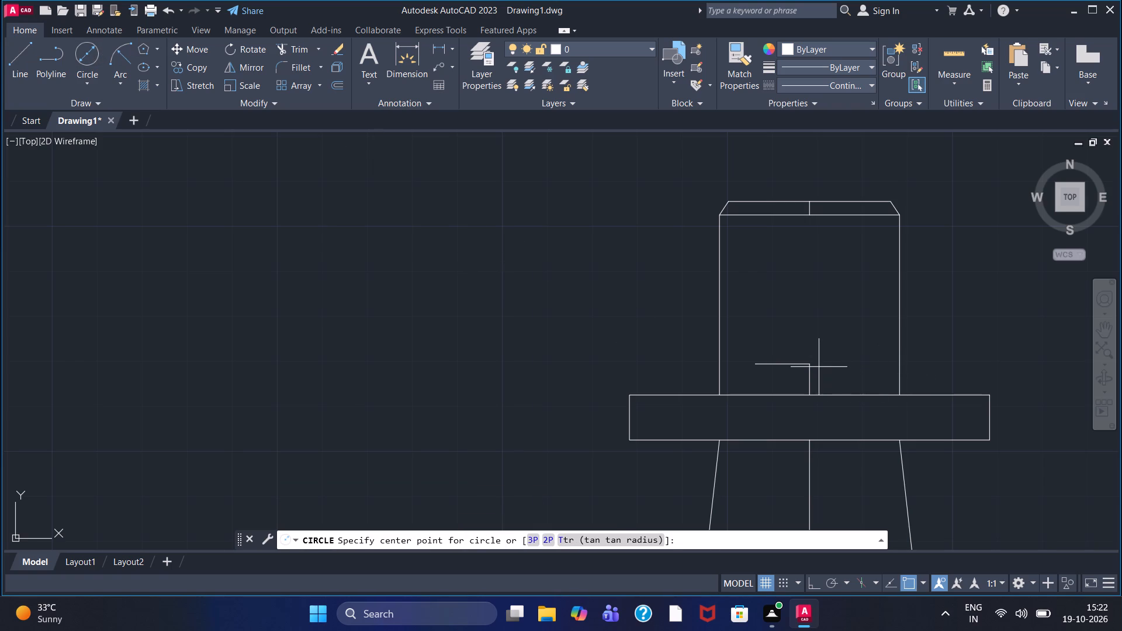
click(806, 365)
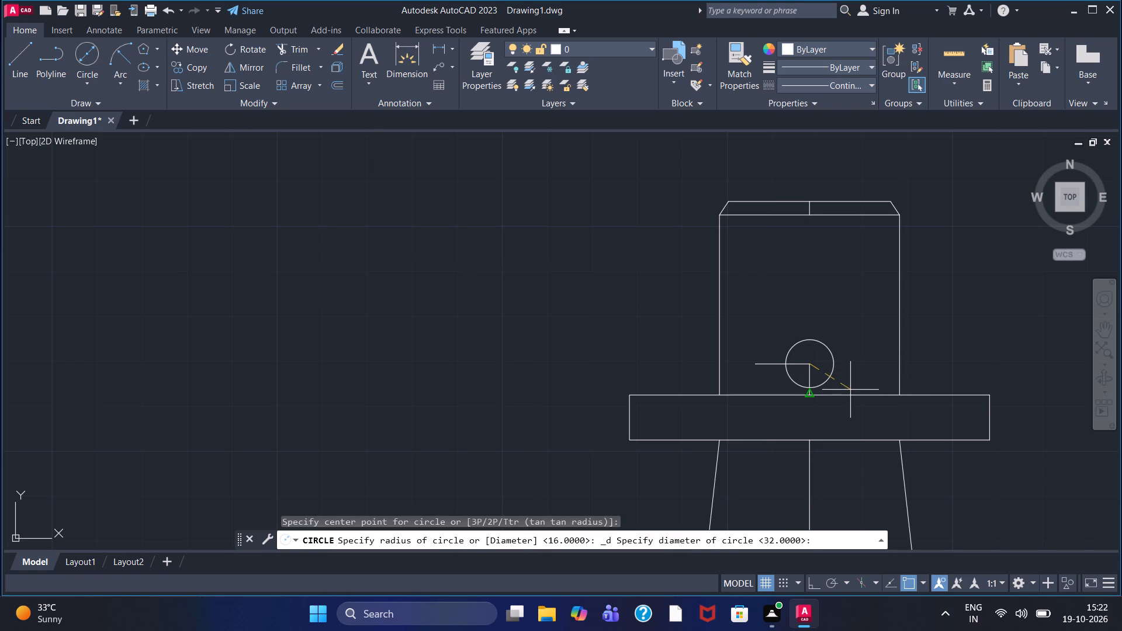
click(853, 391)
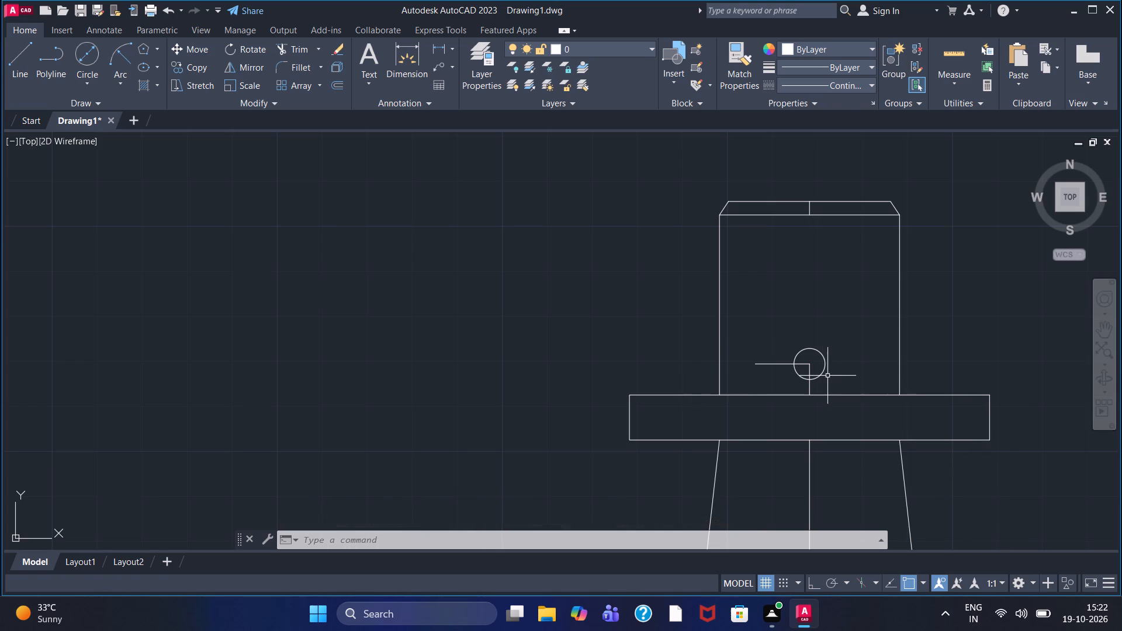
Draw a larger concentric circle at the same centre, sized freehand so its lower edge stays just above the top plate.
click(92, 55)
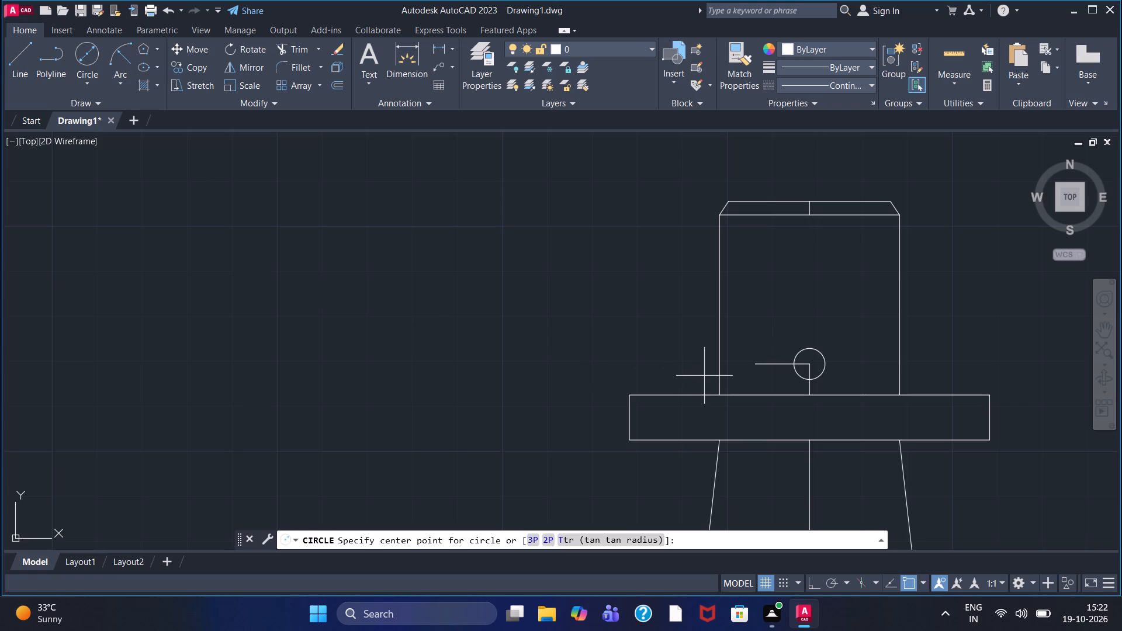
scroll(796, 377, up, 4)
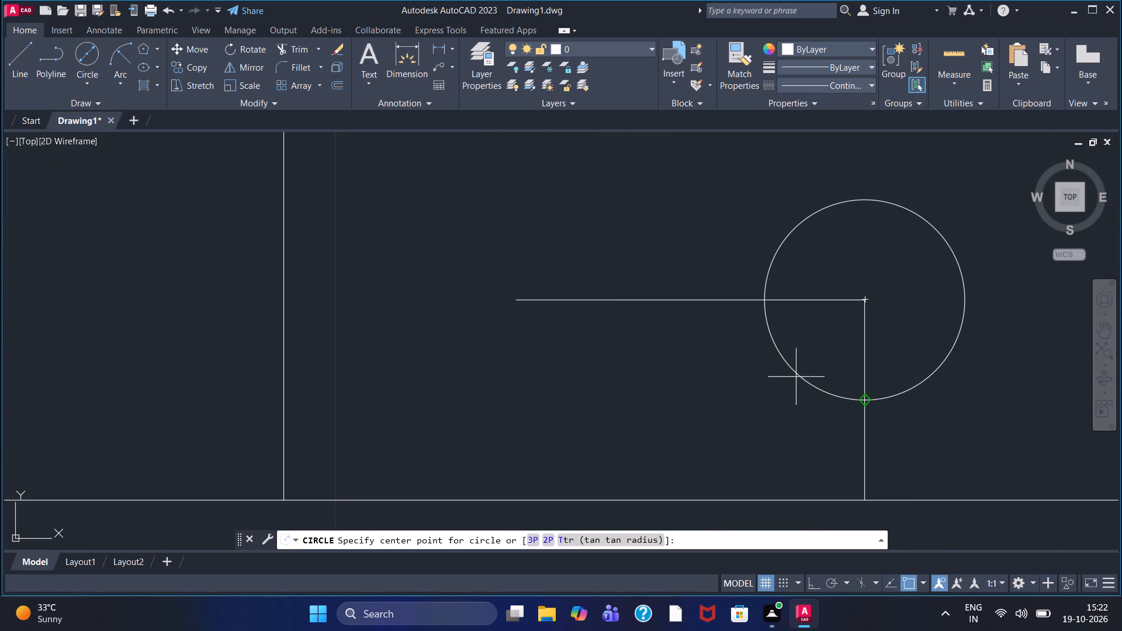
click(865, 299)
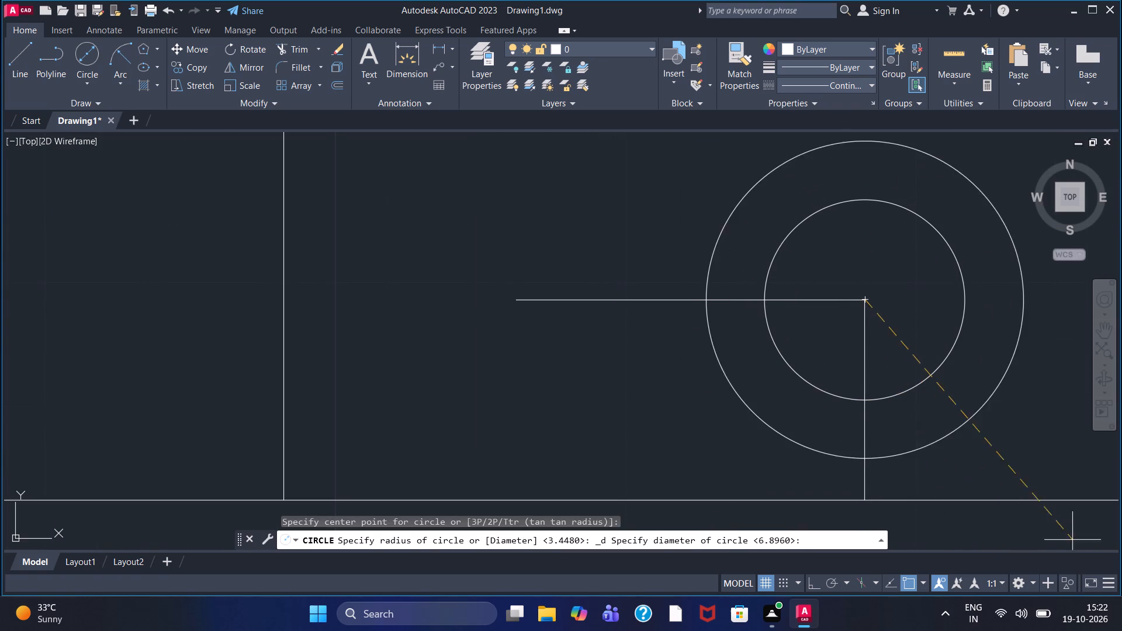
scroll(1004, 510, down, 1)
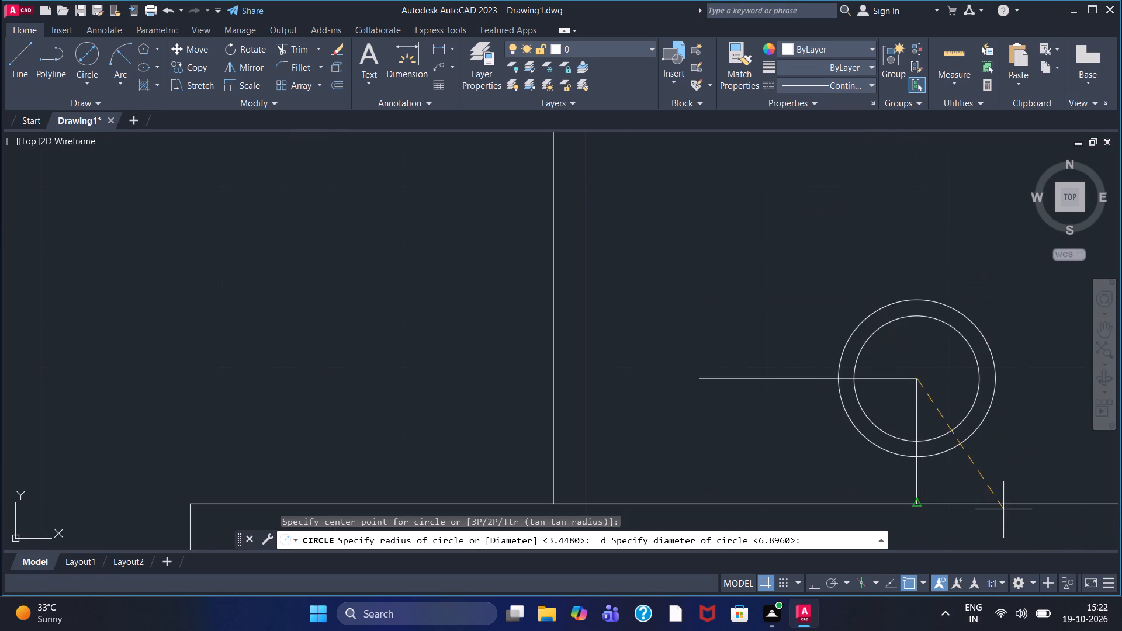
scroll(997, 502, up, 2)
middle_drag(950, 473, 919, 286)
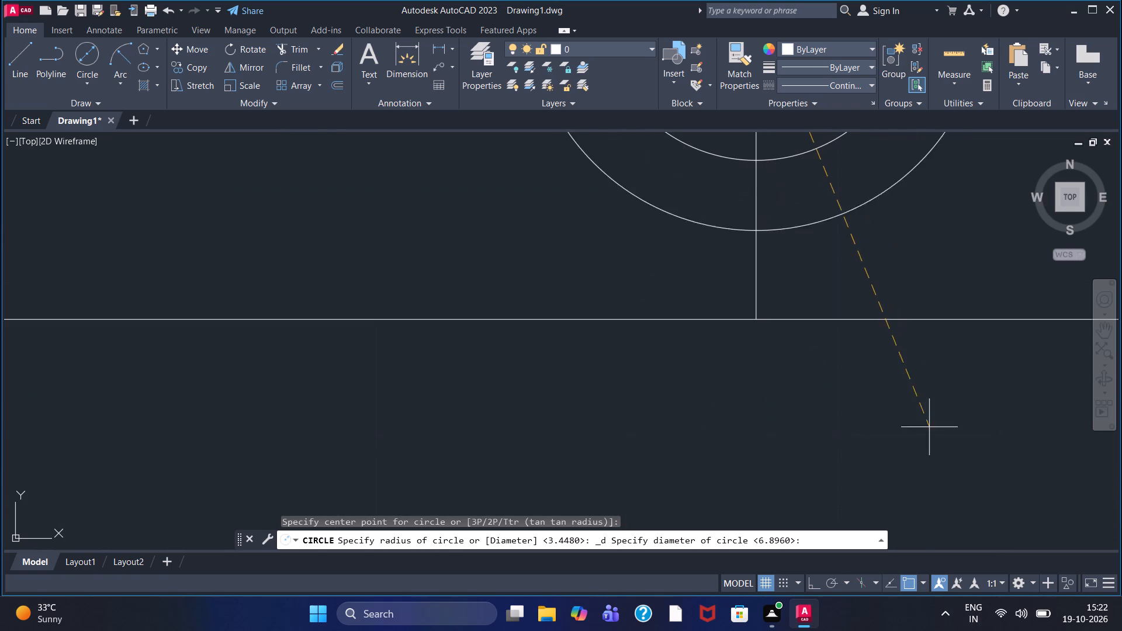
click(964, 504)
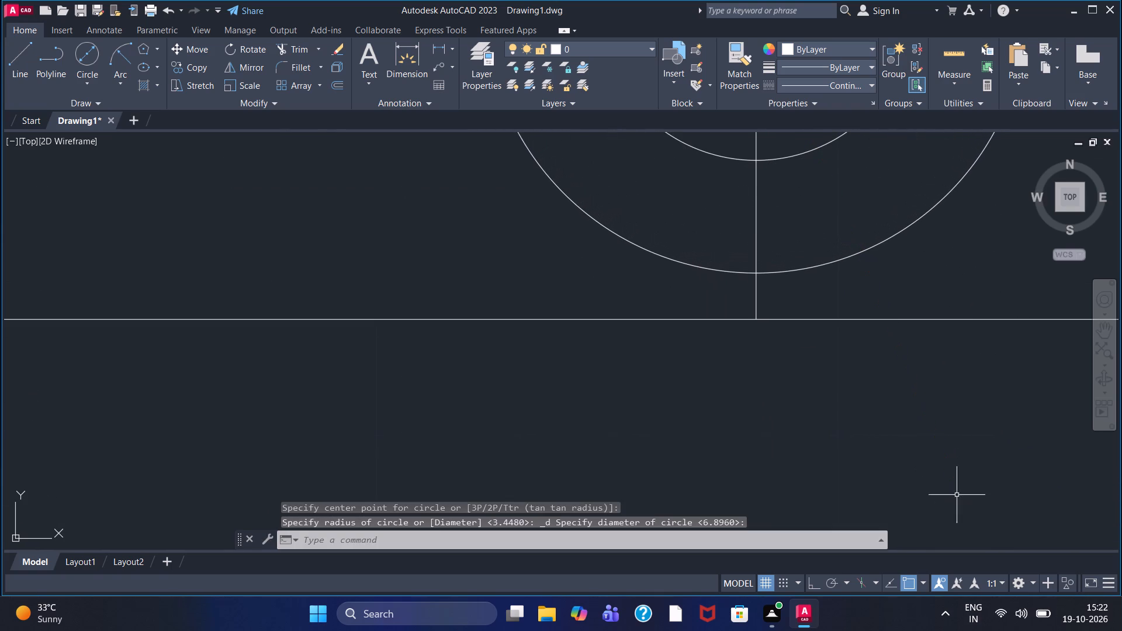
Erase the smaller inner circle and the horizontal construction line that ends at the circles' centre.
click(805, 151)
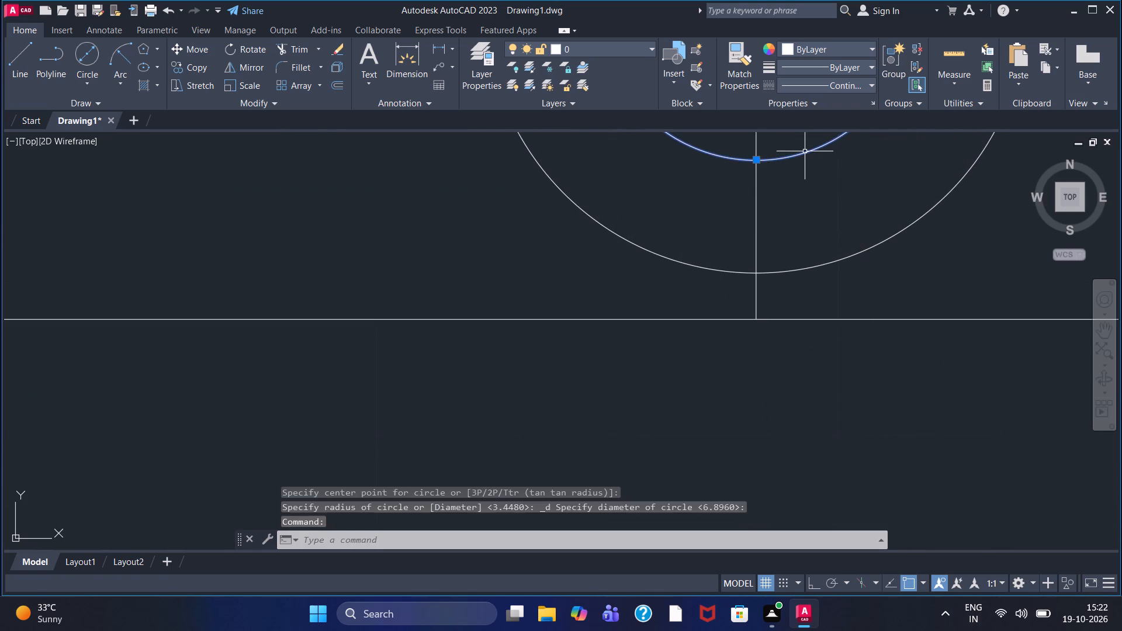
key(Delete)
scroll(805, 151, down, 2)
middle_drag(805, 151, 821, 302)
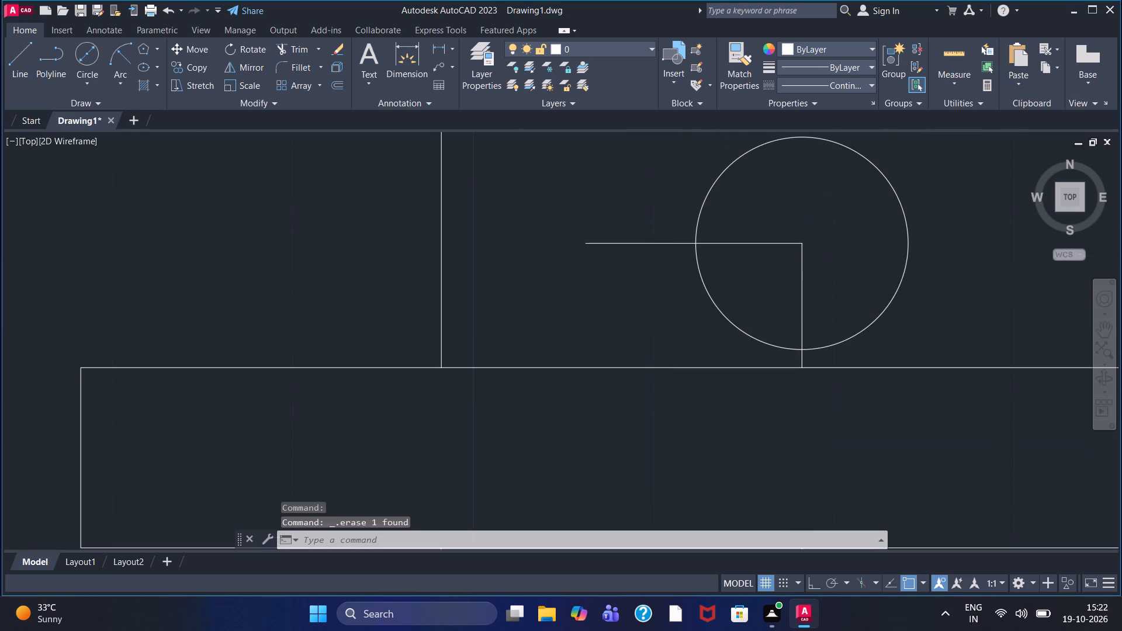
click(774, 244)
key(Home)
key(Home)
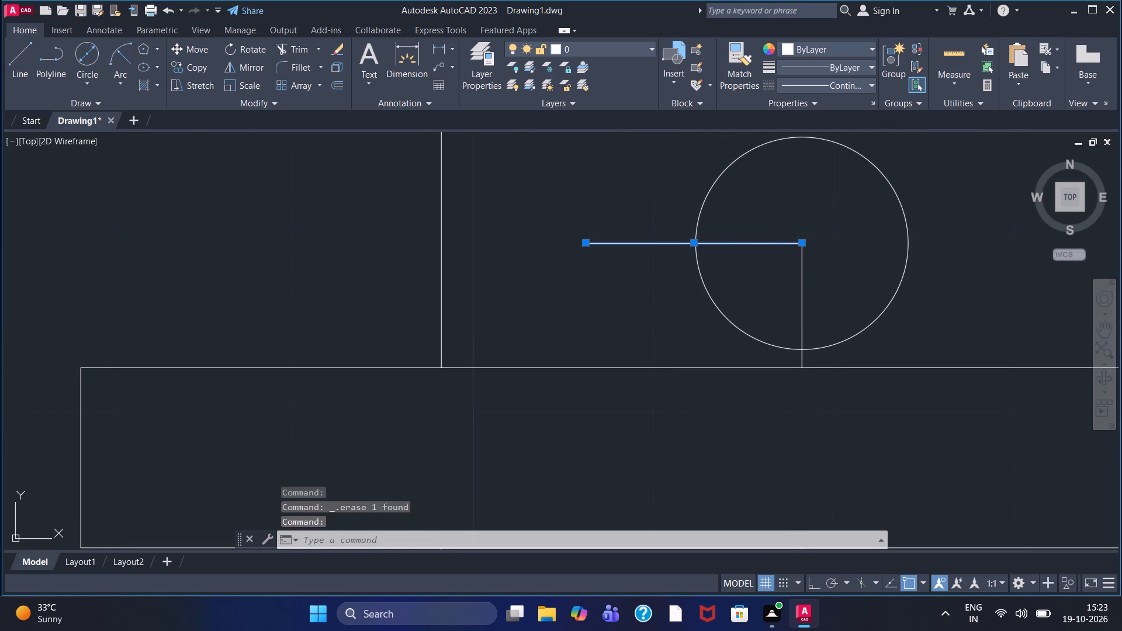
key(Delete)
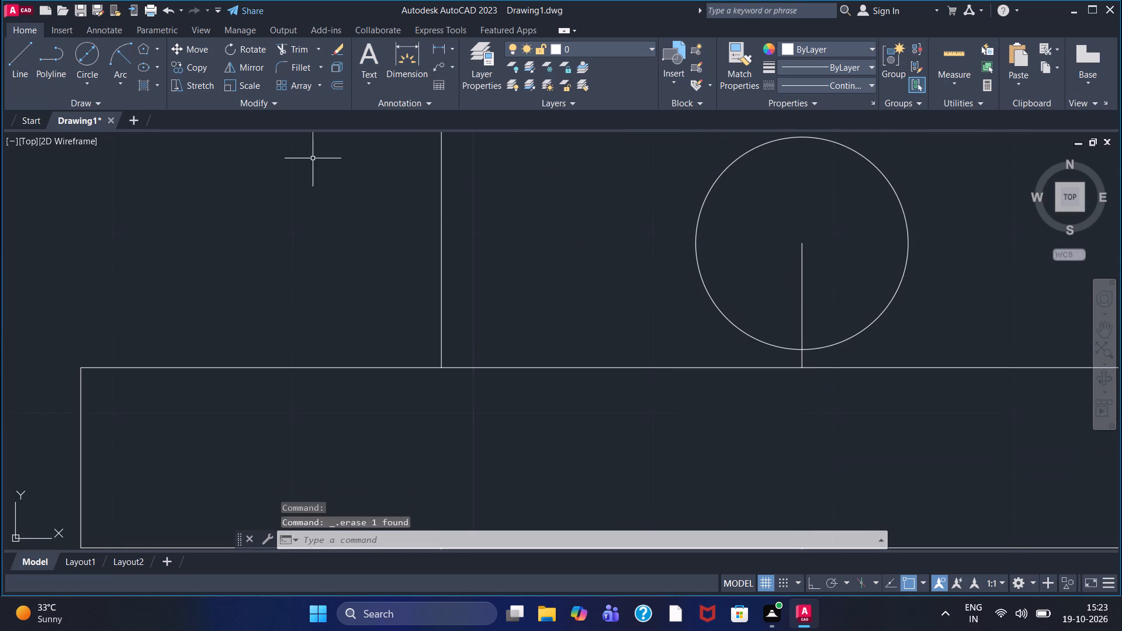
Redraw the block's centre line from the circle's centre up to the midpoint of the block's upper horizontal edge.
click(24, 61)
scroll(598, 290, down, 2)
scroll(656, 282, down, 2)
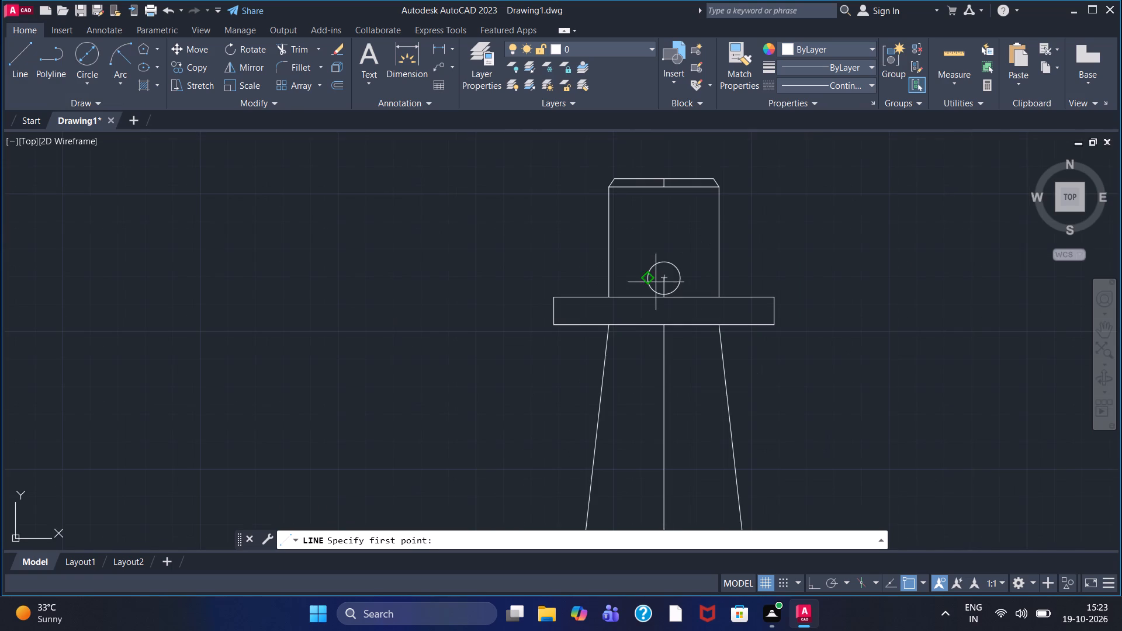
click(664, 280)
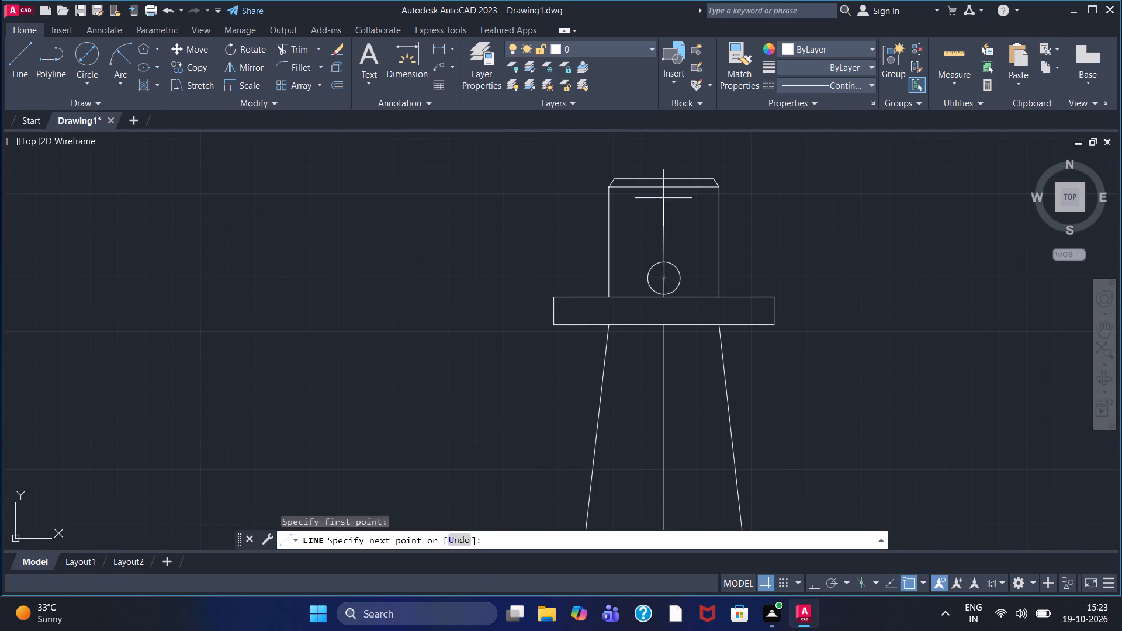
click(662, 189)
right_click(662, 189)
click(681, 202)
With Ortho on, draw connected lines from the base plate's lower right corner: freehand to the right, 16 up, and 3 left.
scroll(682, 234, down, 1)
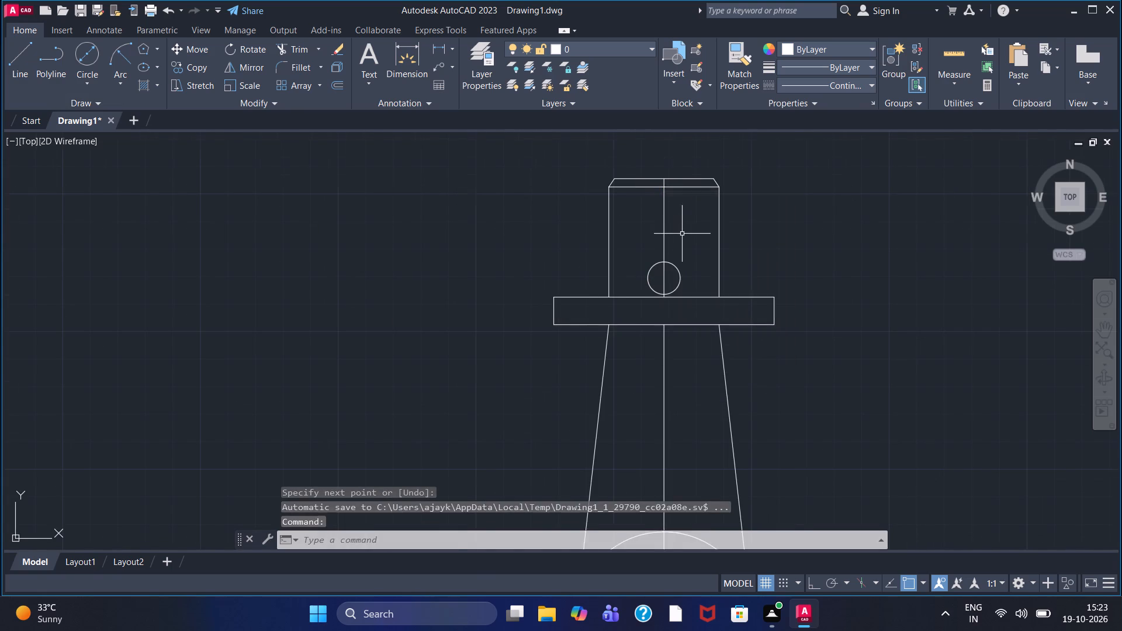
scroll(690, 240, up, 1)
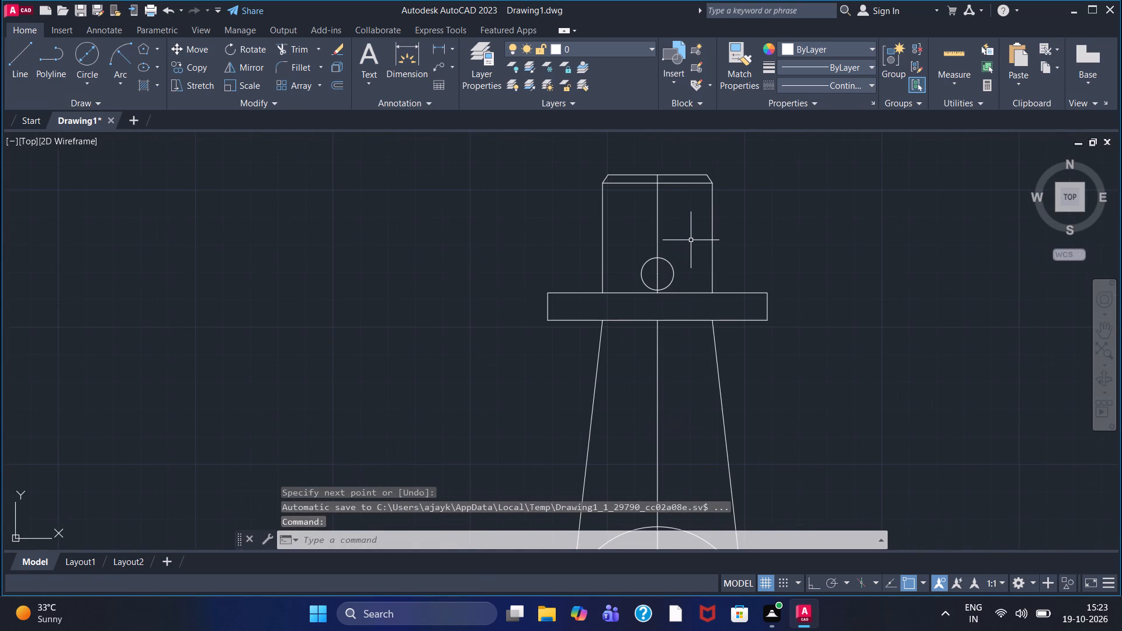
scroll(691, 241, down, 1)
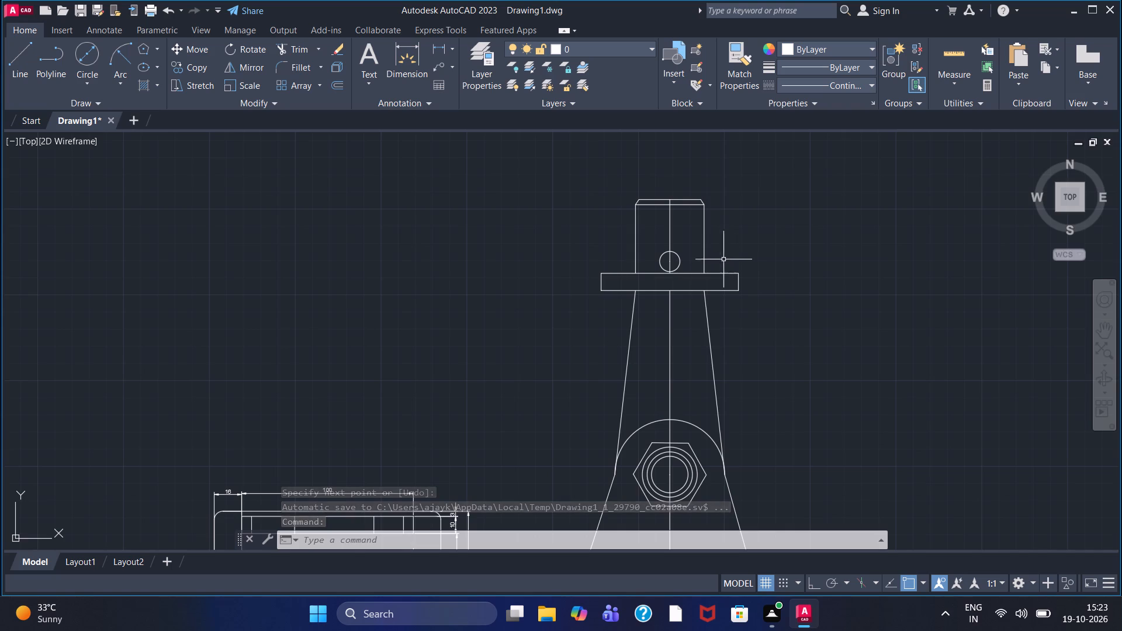
scroll(719, 319, down, 1)
middle_drag(774, 391, 623, 303)
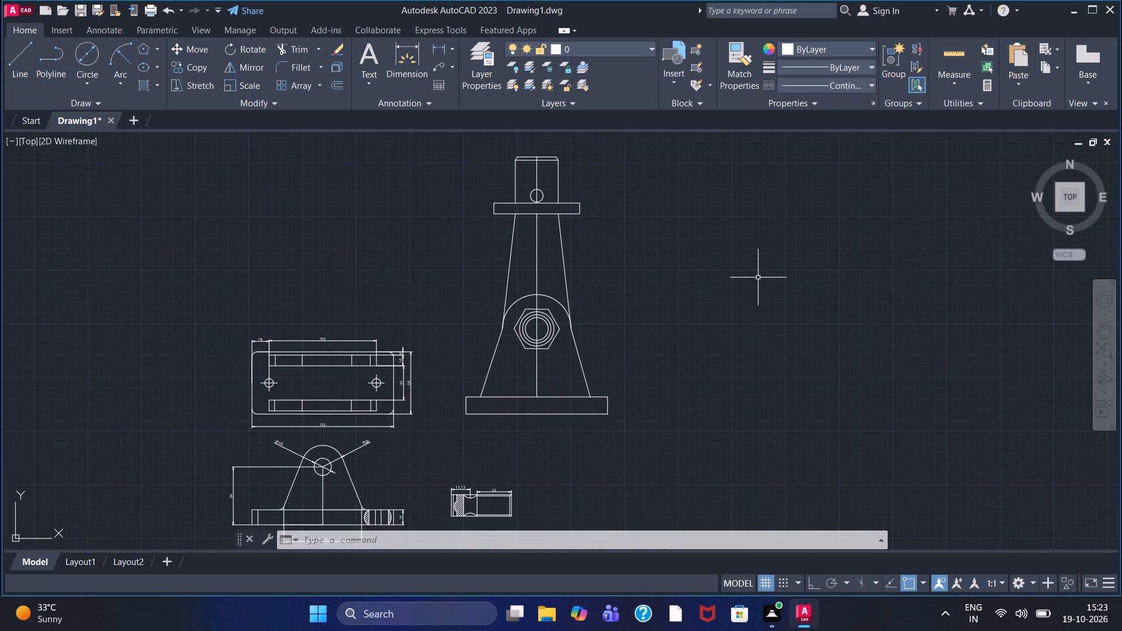
click(13, 70)
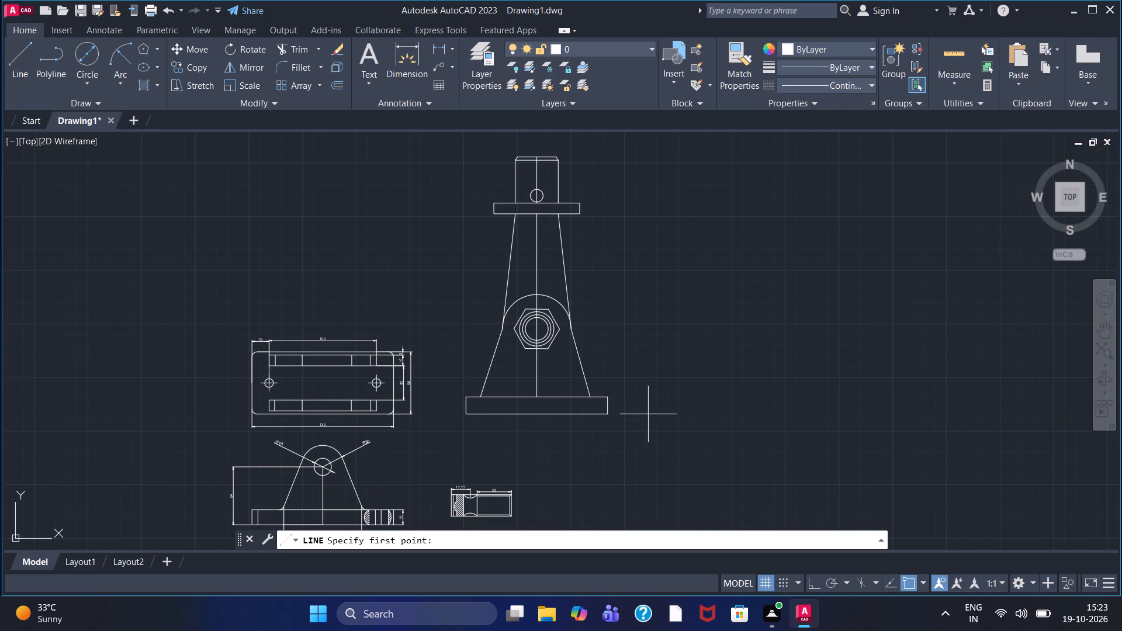
double_click(604, 419)
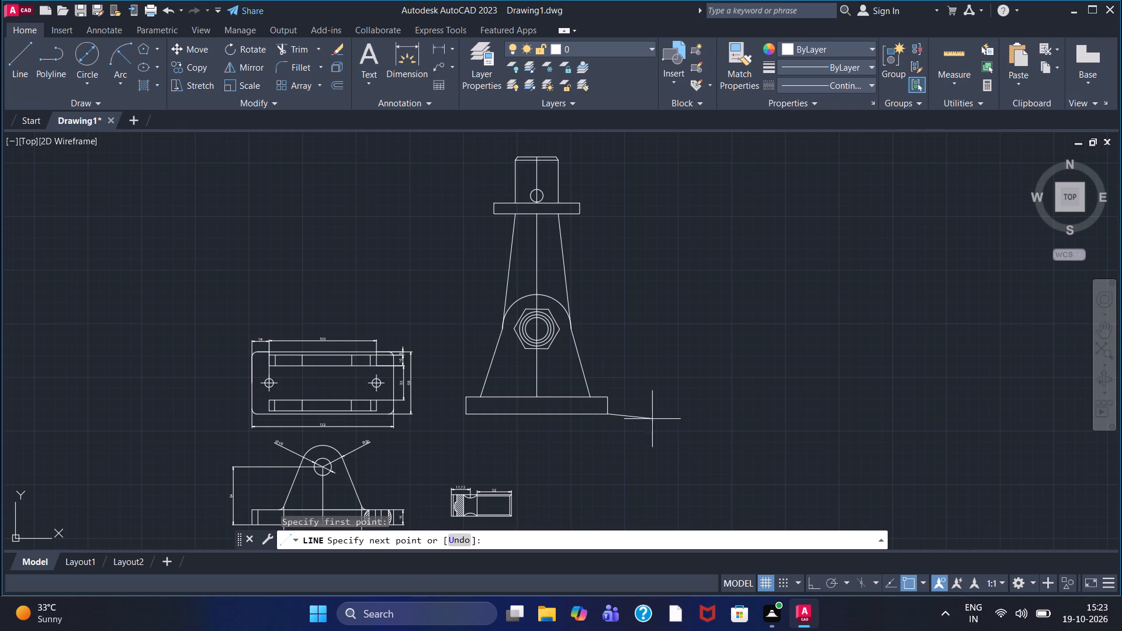
key(F8)
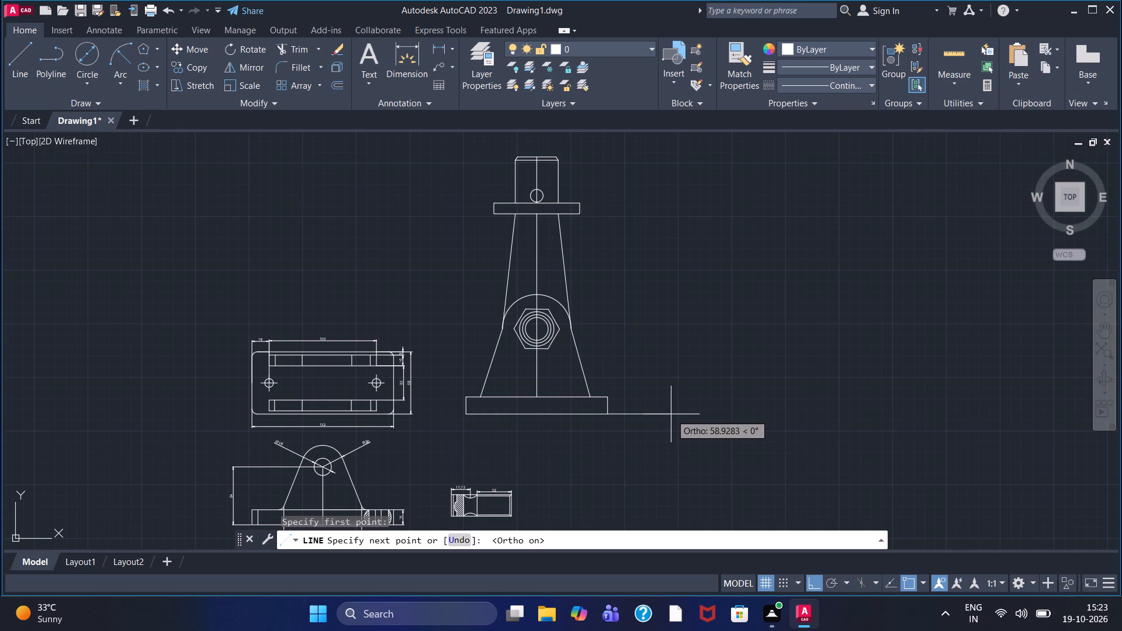
click(687, 415)
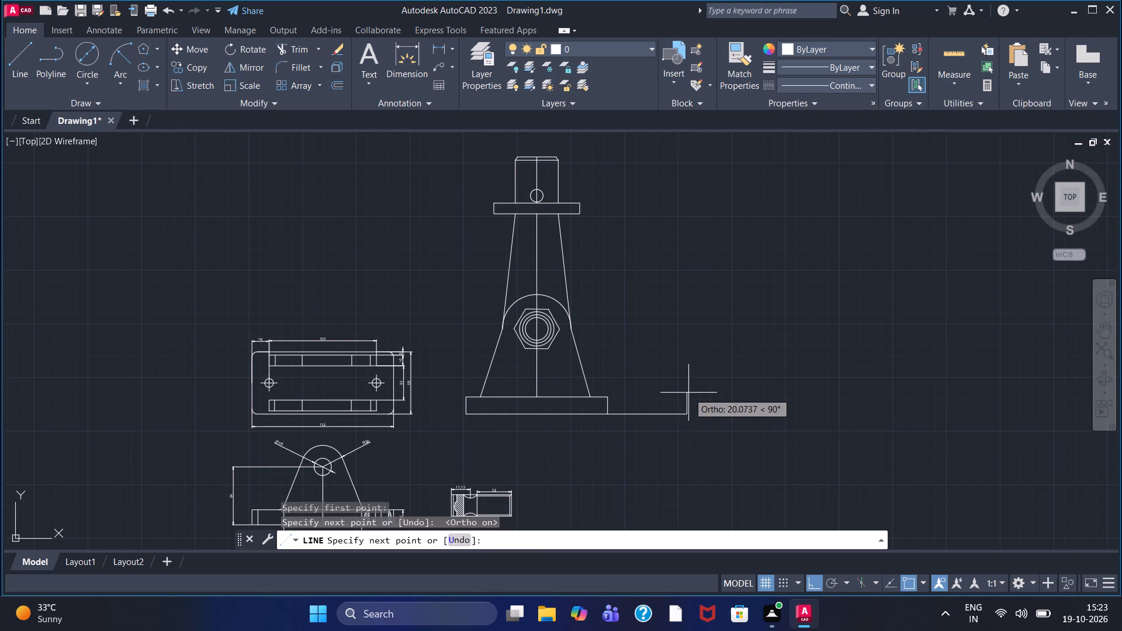
text(16)
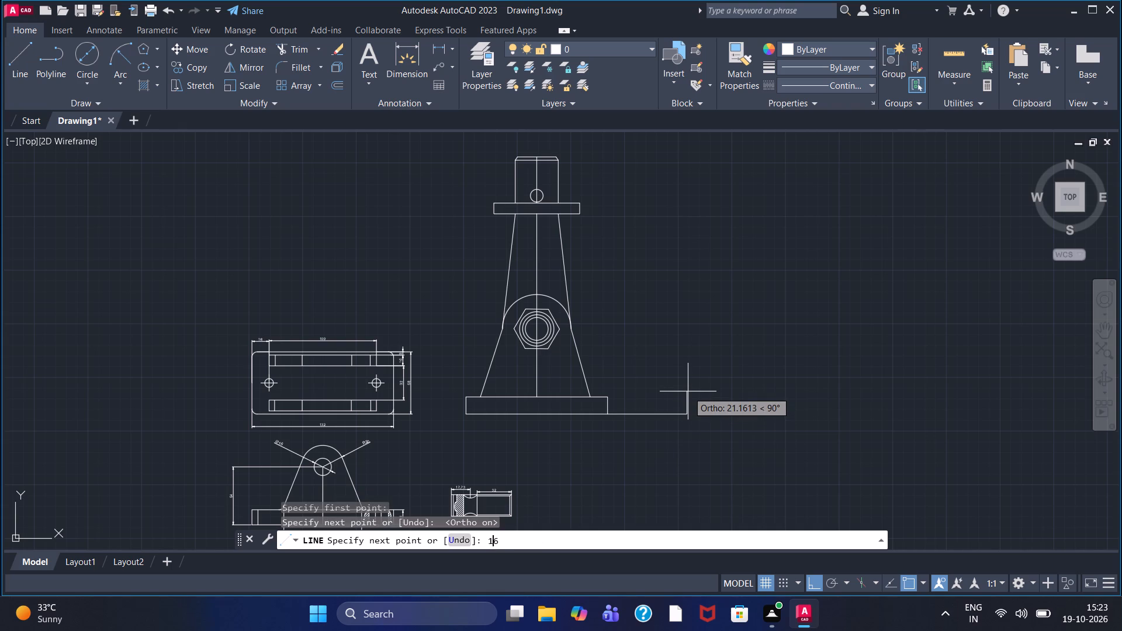
key(Return)
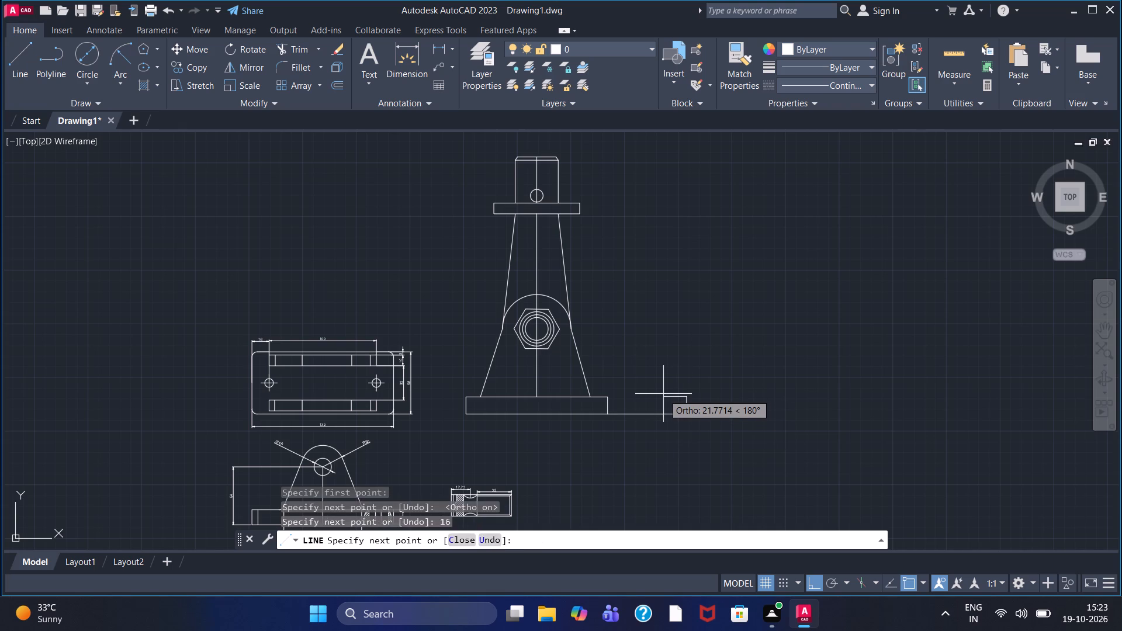
key(3)
key(Return)
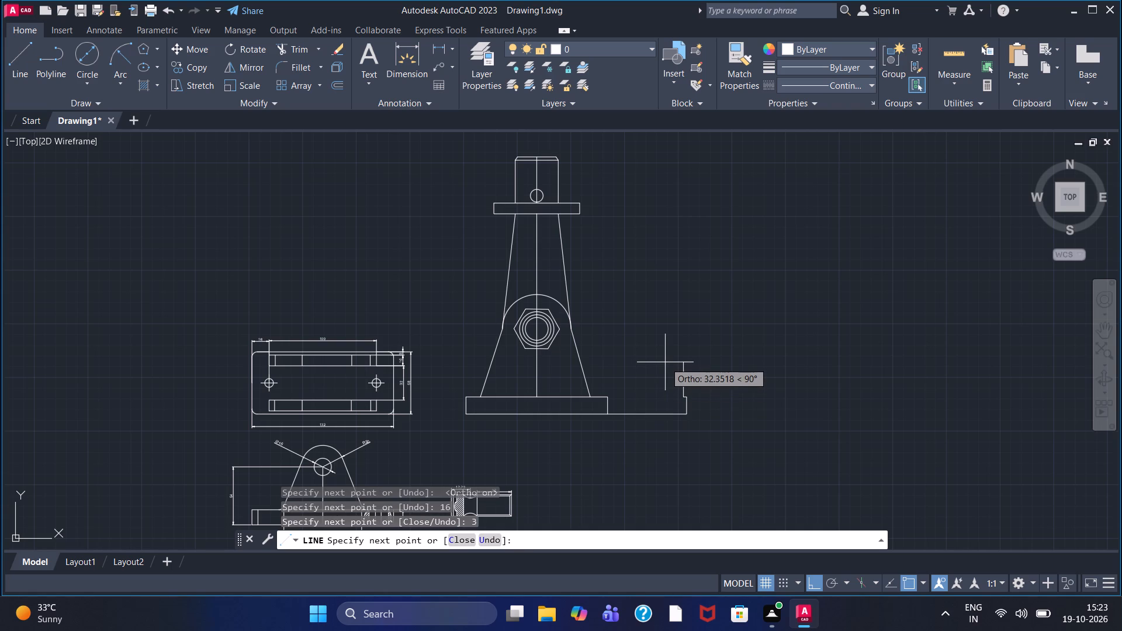
Continue the outline with a long freehand vertical line upwards and a short horizontal line to the right, and end it.
click(678, 300)
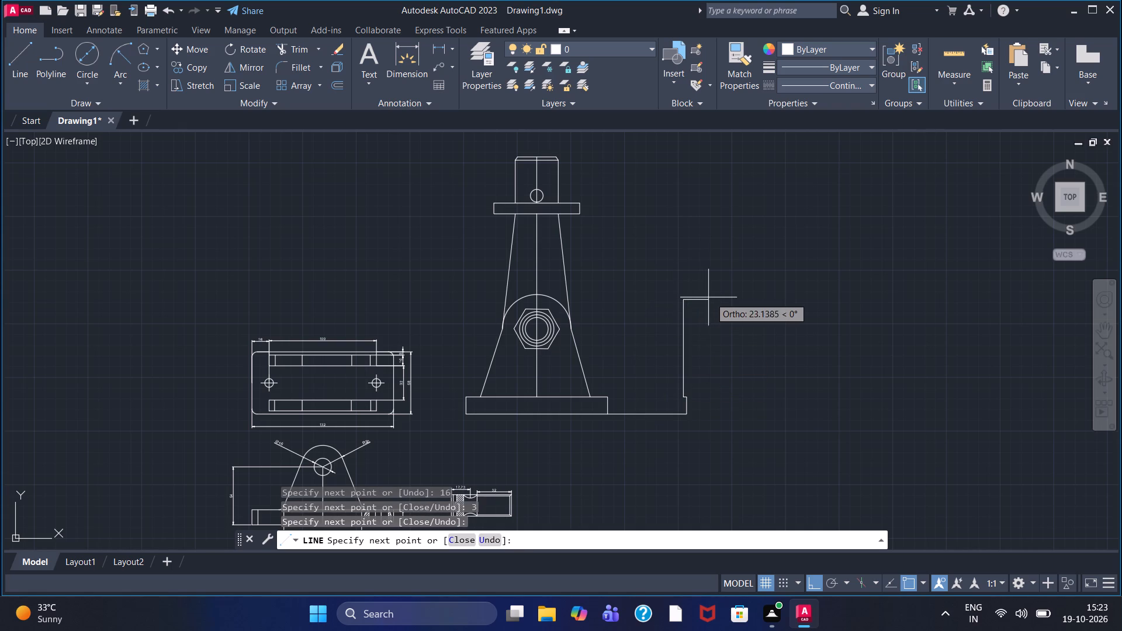
click(714, 297)
right_click(714, 297)
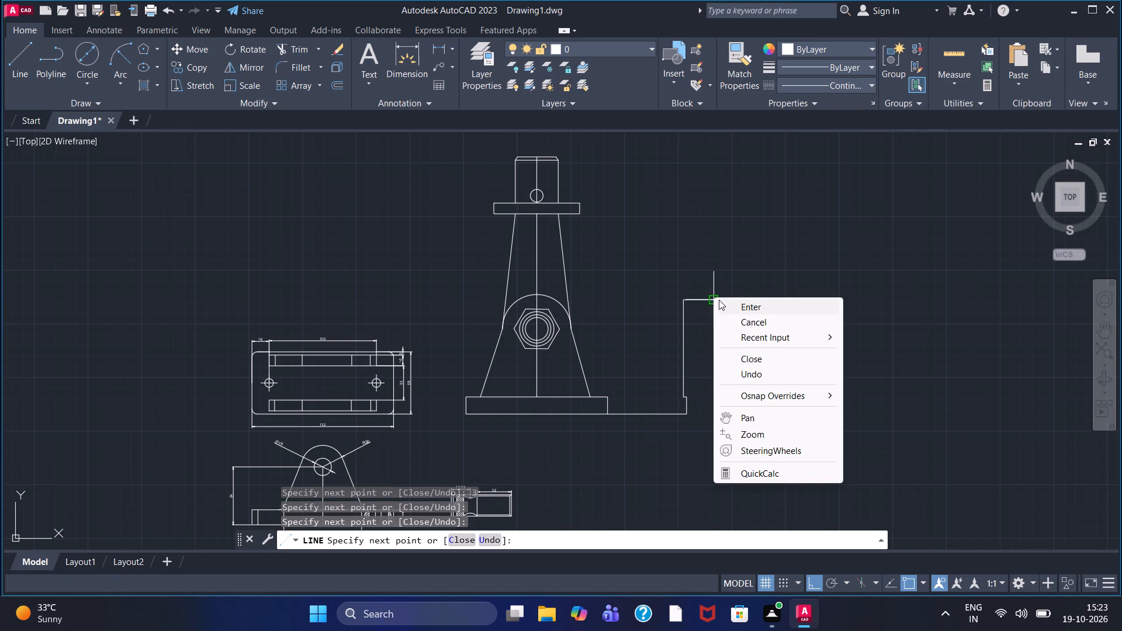
click(733, 309)
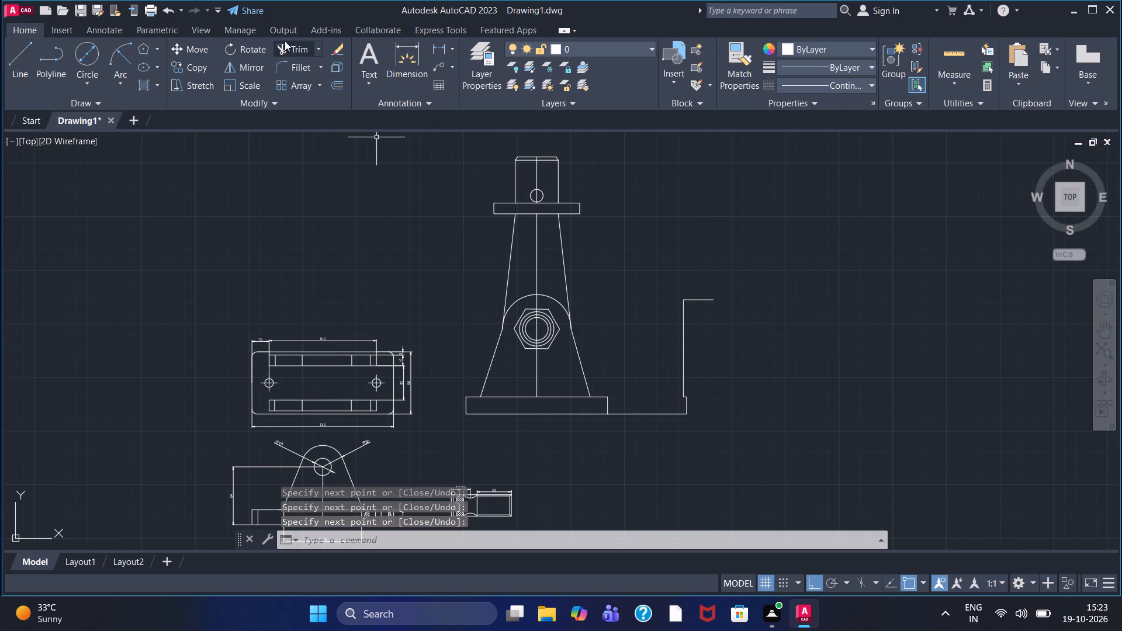
Trim away the horizontal construction line linking the front view's base plate to the side view outline.
click(285, 41)
drag(642, 436, 642, 380)
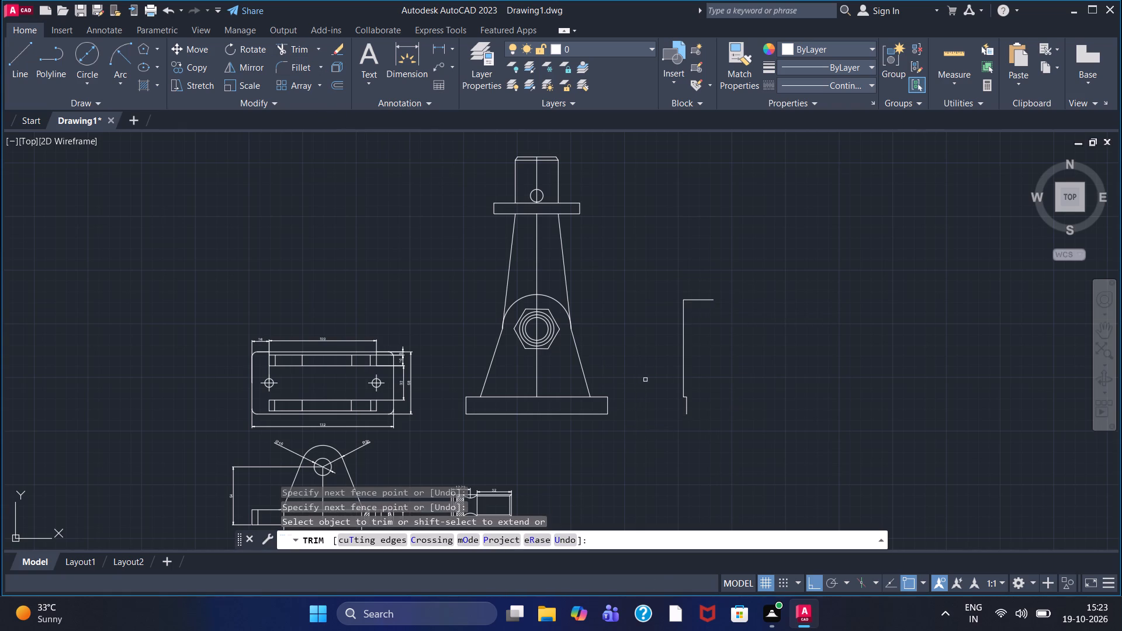
Draw connected lines from the side view outline's lower end: about 93 right, 16 up, 3 left, and a freehand vertical upwards.
click(12, 63)
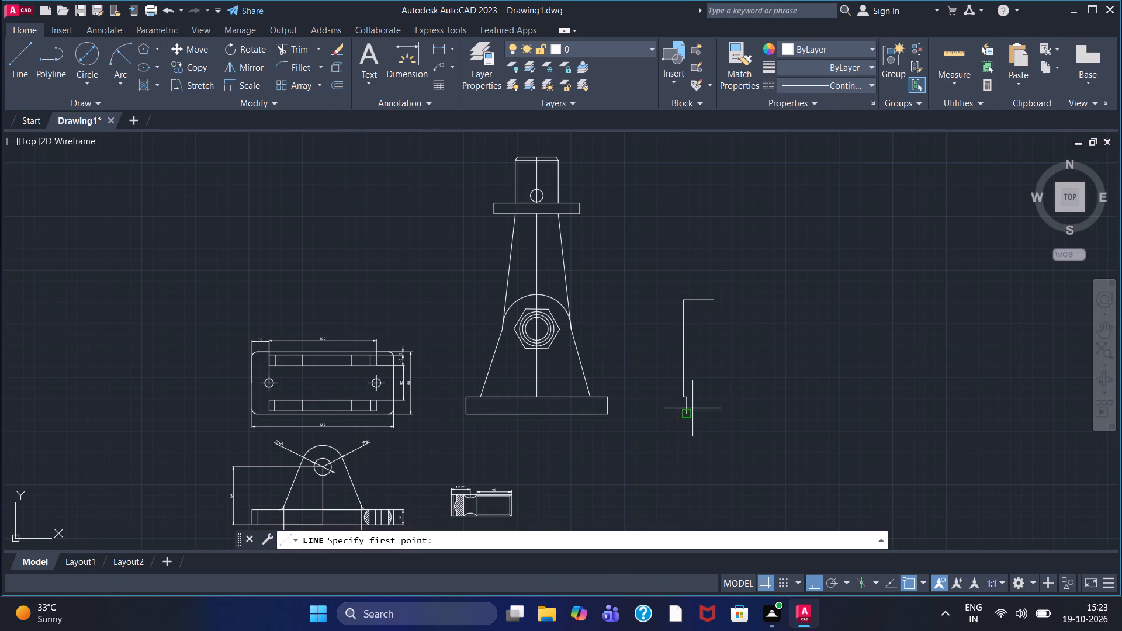
click(690, 419)
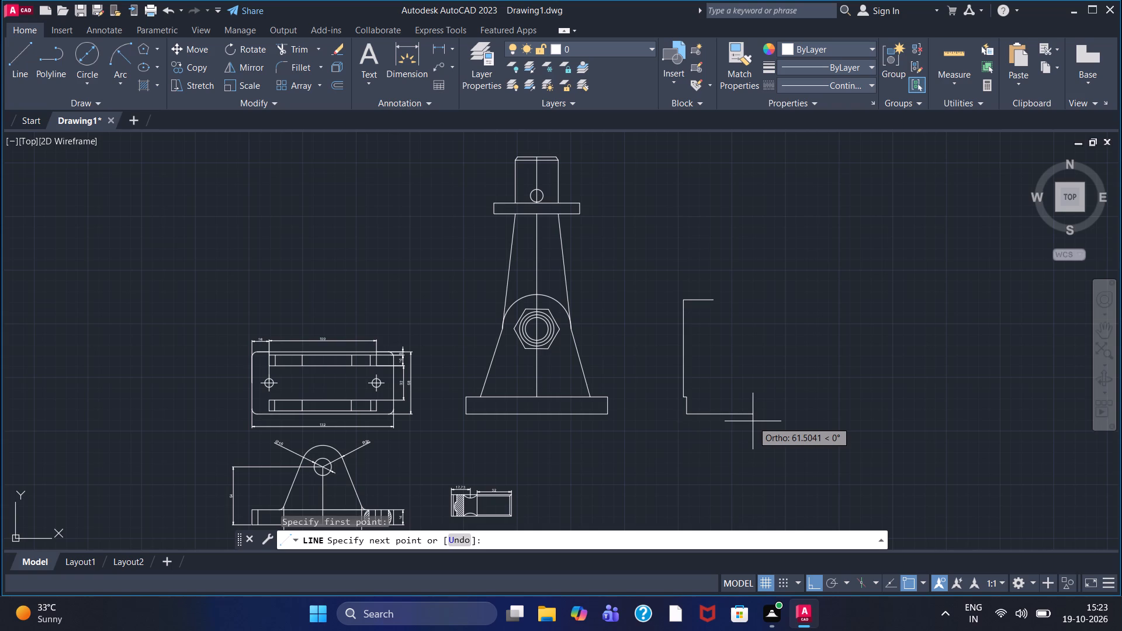
click(787, 423)
text(16)
key(Return)
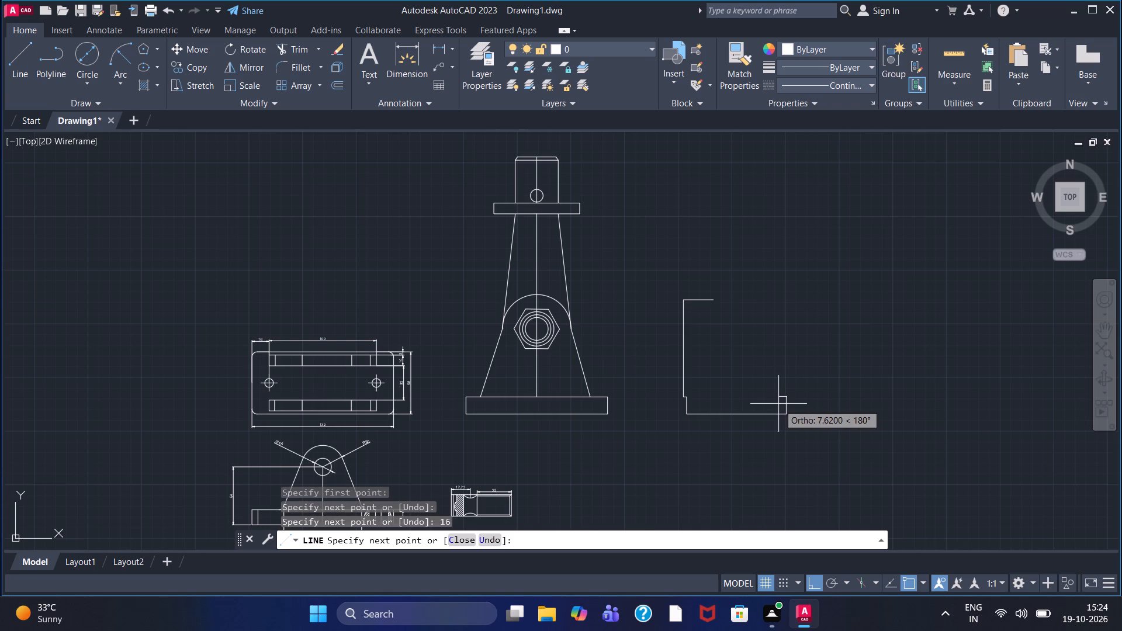
key(3)
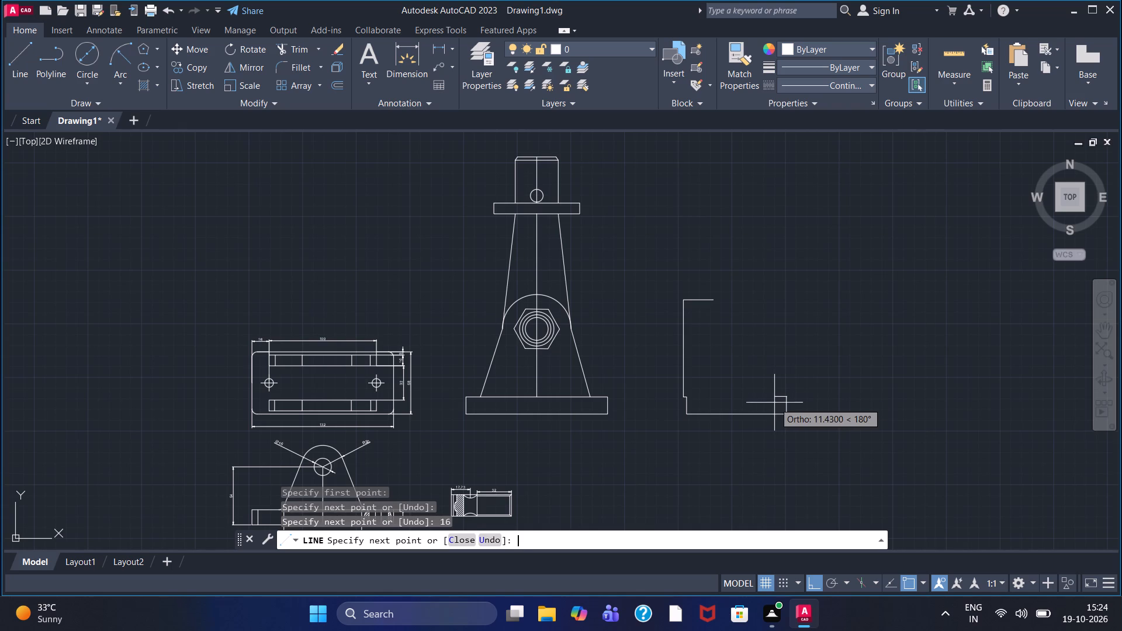
key(Return)
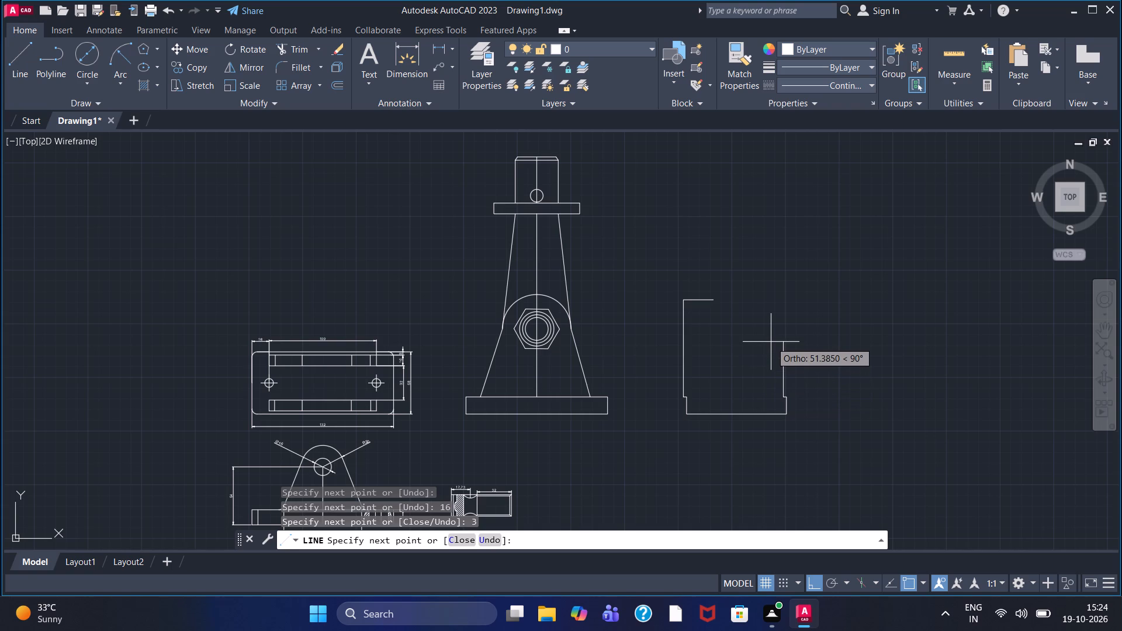
click(774, 352)
right_click(774, 352)
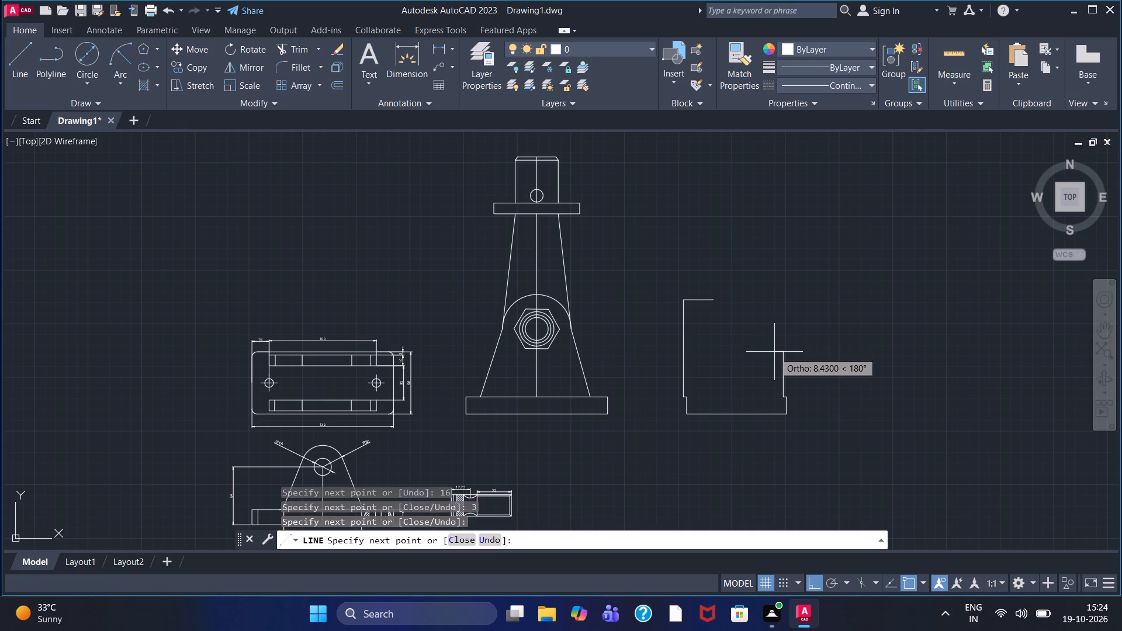
click(791, 357)
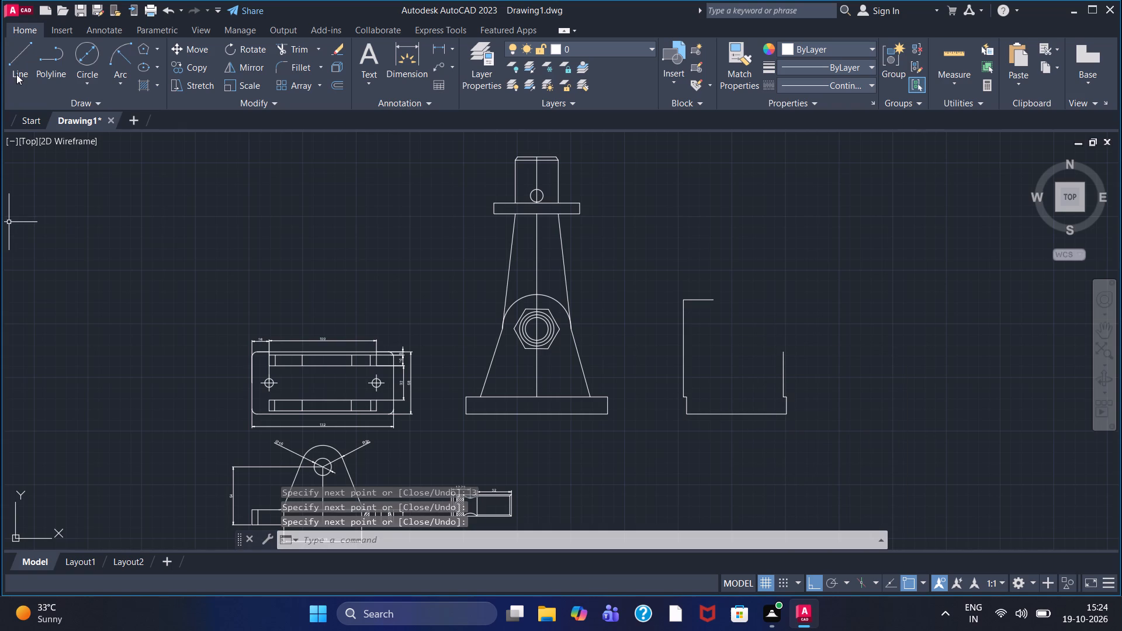
Draw a horizontal line about 106 long from that vertical's upper end across the opposite side, and trim its overhang.
click(16, 74)
click(785, 352)
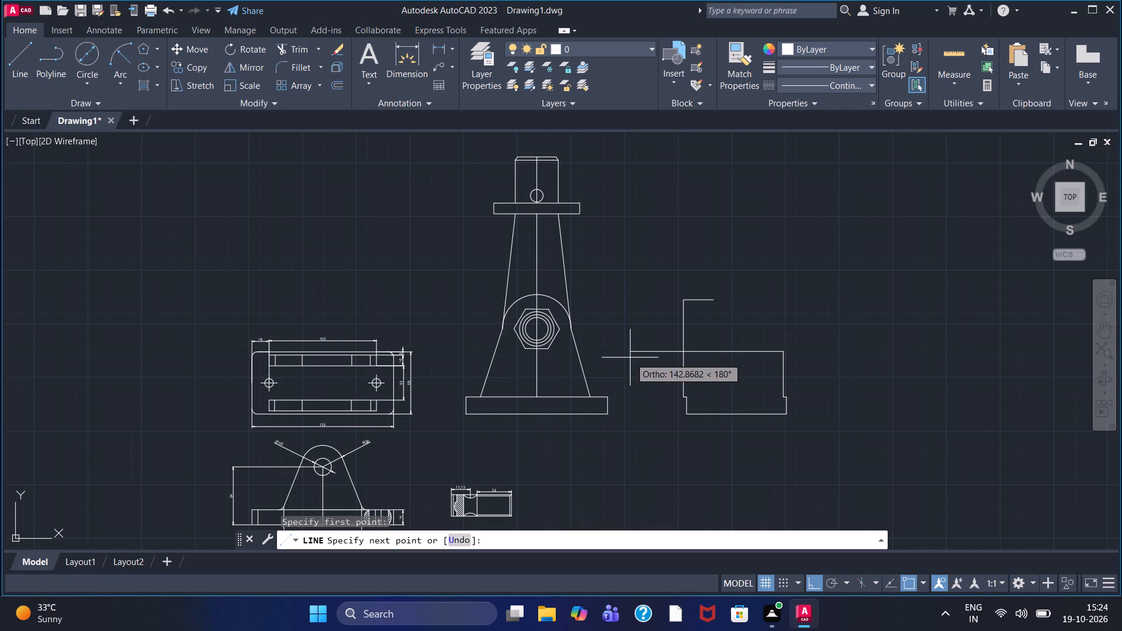
click(669, 356)
right_click(669, 356)
click(673, 359)
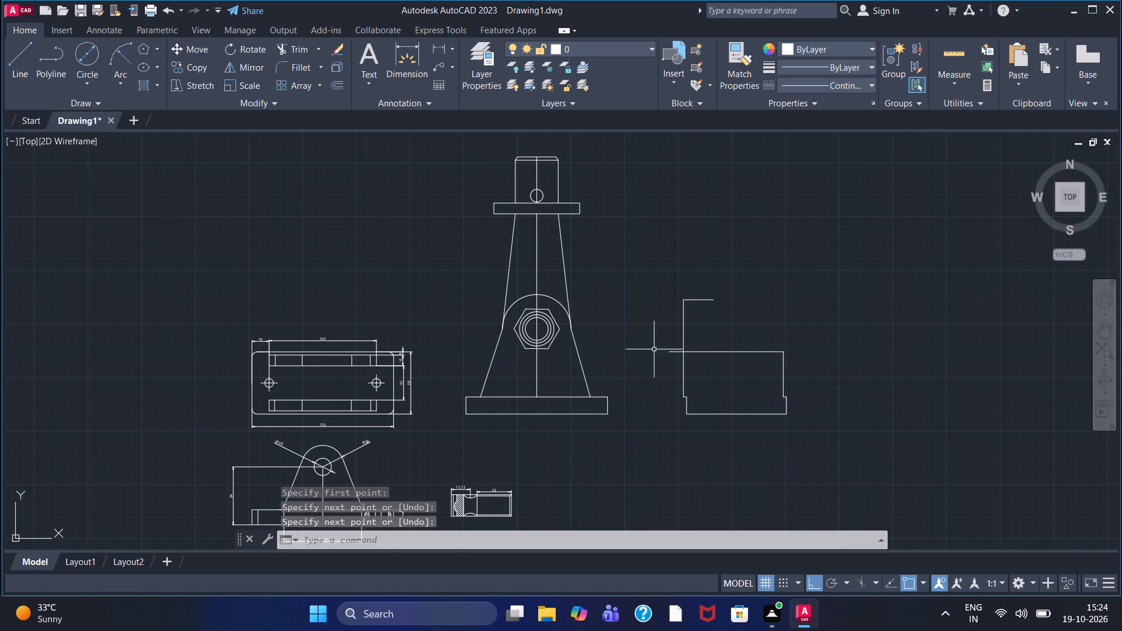
click(291, 51)
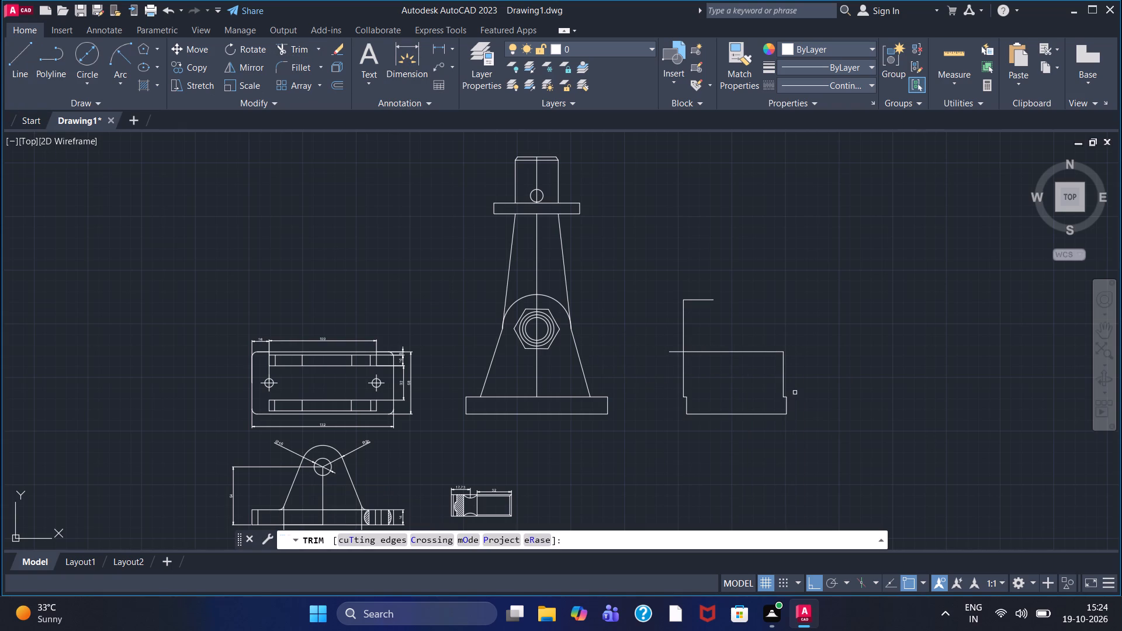
drag(674, 364, 670, 341)
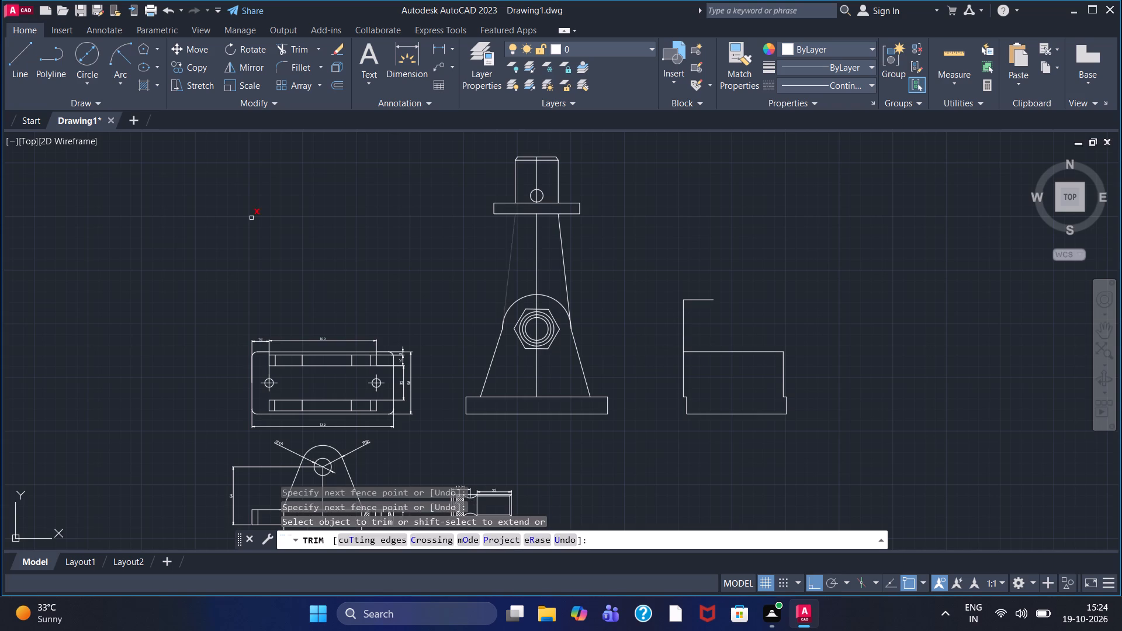
Draw lines from the side view's upper right corner: 30 right, 15 up, and a horizontal back past the long left vertical.
click(29, 67)
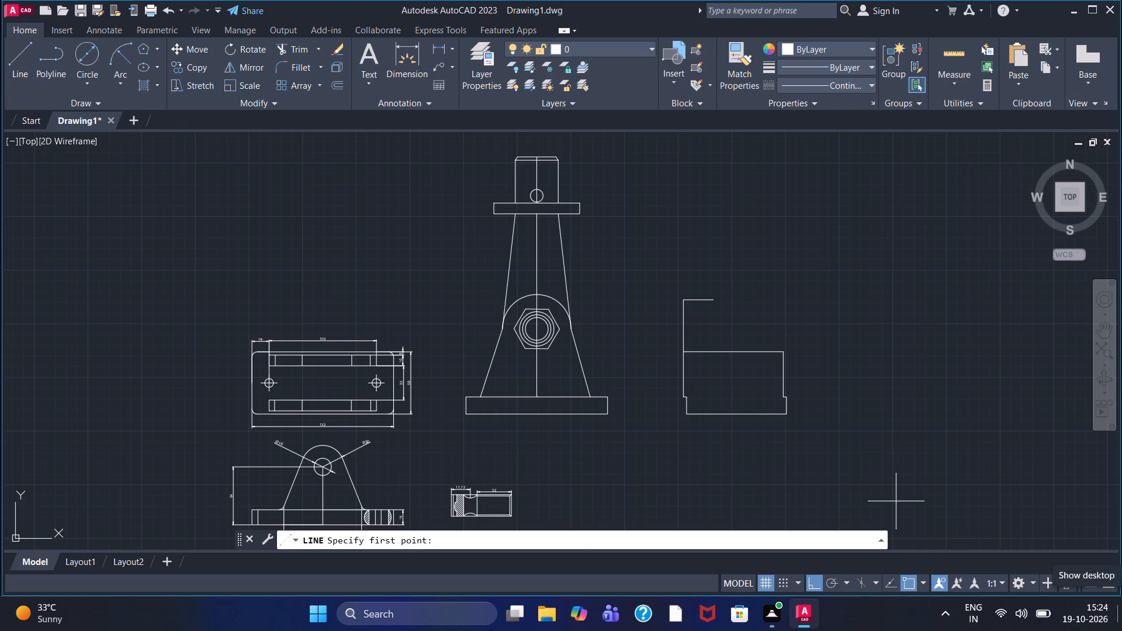
click(781, 350)
right_click(781, 350)
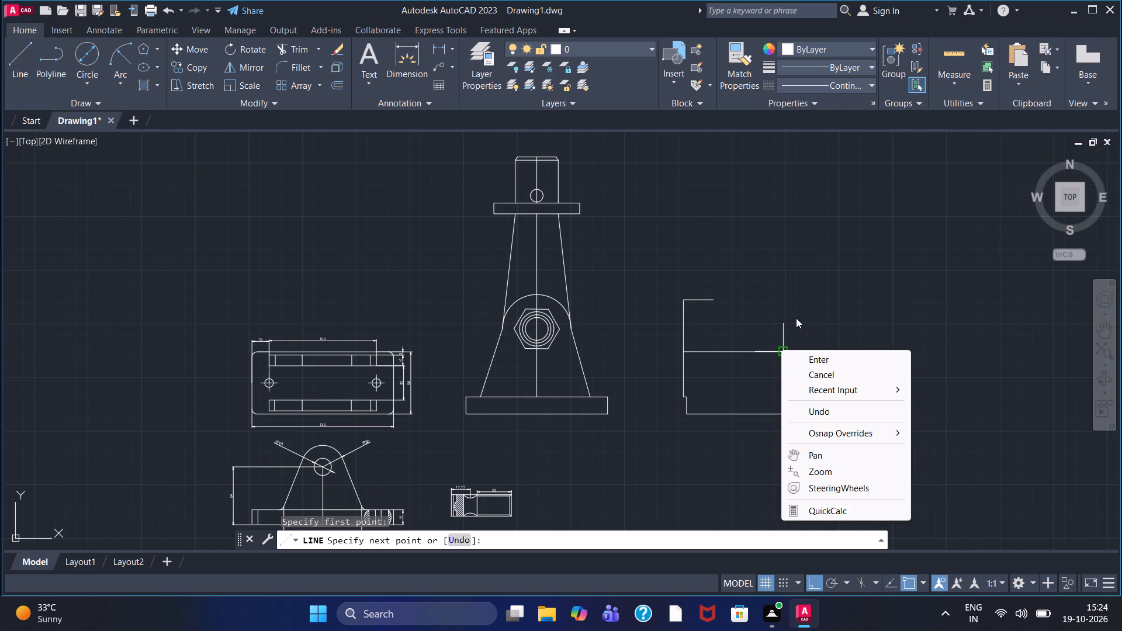
key(Escape)
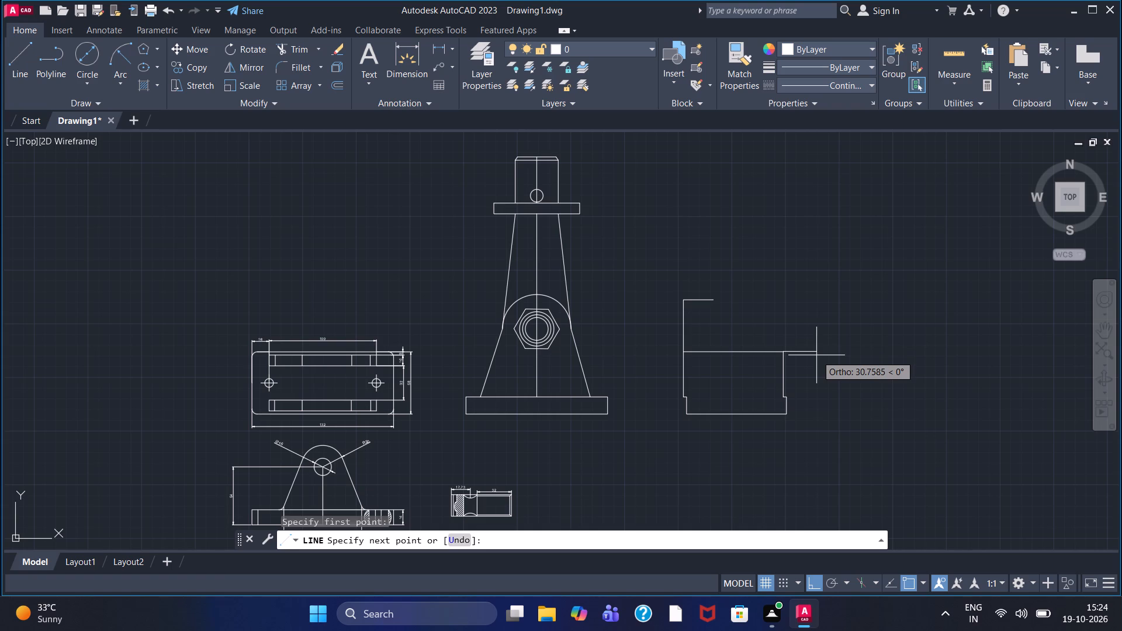
text(30)
key(Return)
text(15)
key(Return)
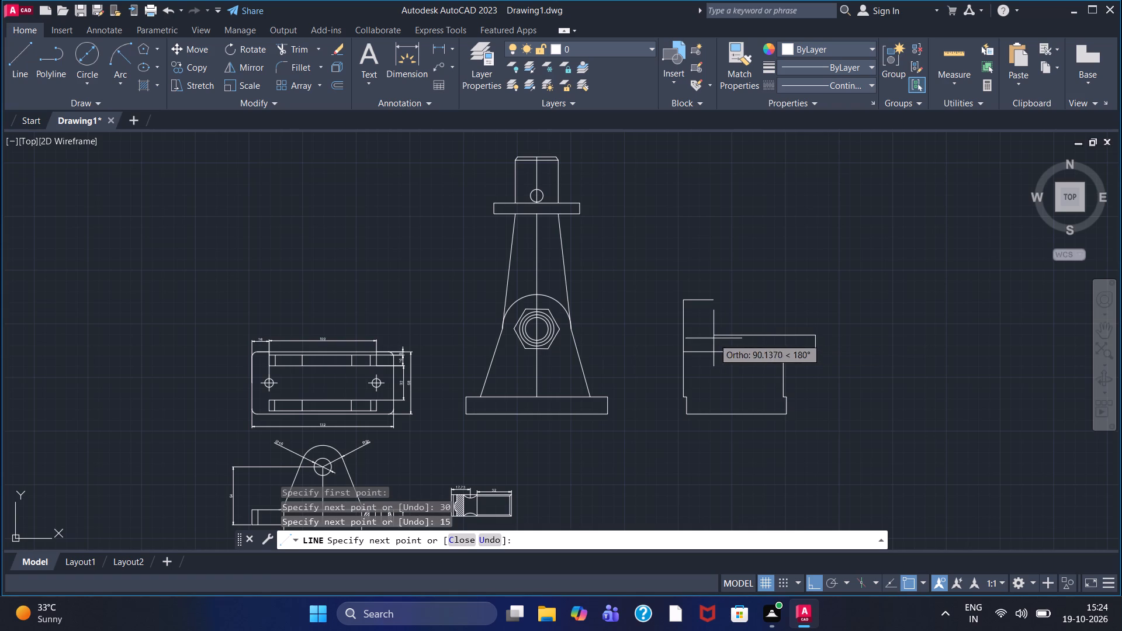
click(673, 338)
right_click(673, 338)
click(682, 346)
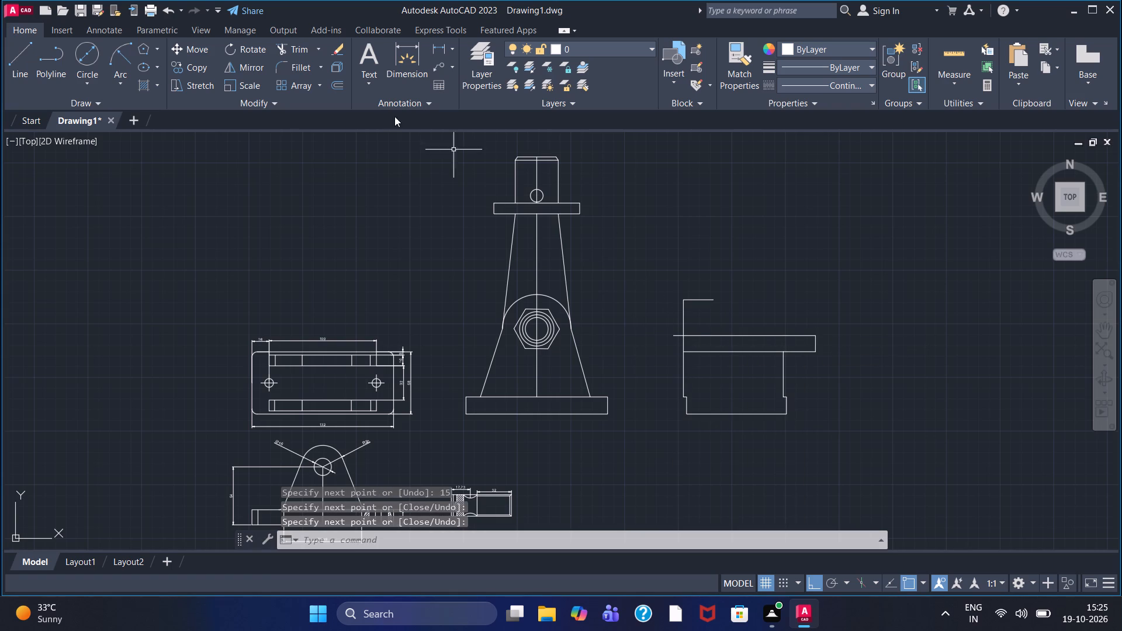
Trim the end of the new horizontal line that overhangs the side view's left vertical.
click(284, 46)
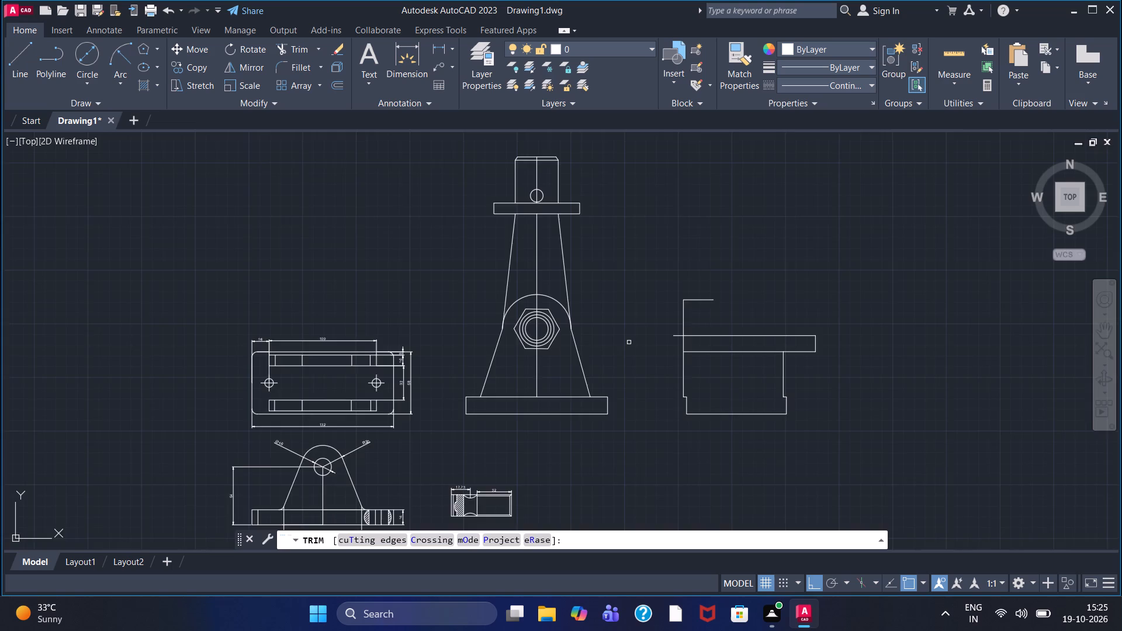
scroll(629, 342, up, 2)
drag(740, 344, 746, 303)
scroll(781, 367, down, 1)
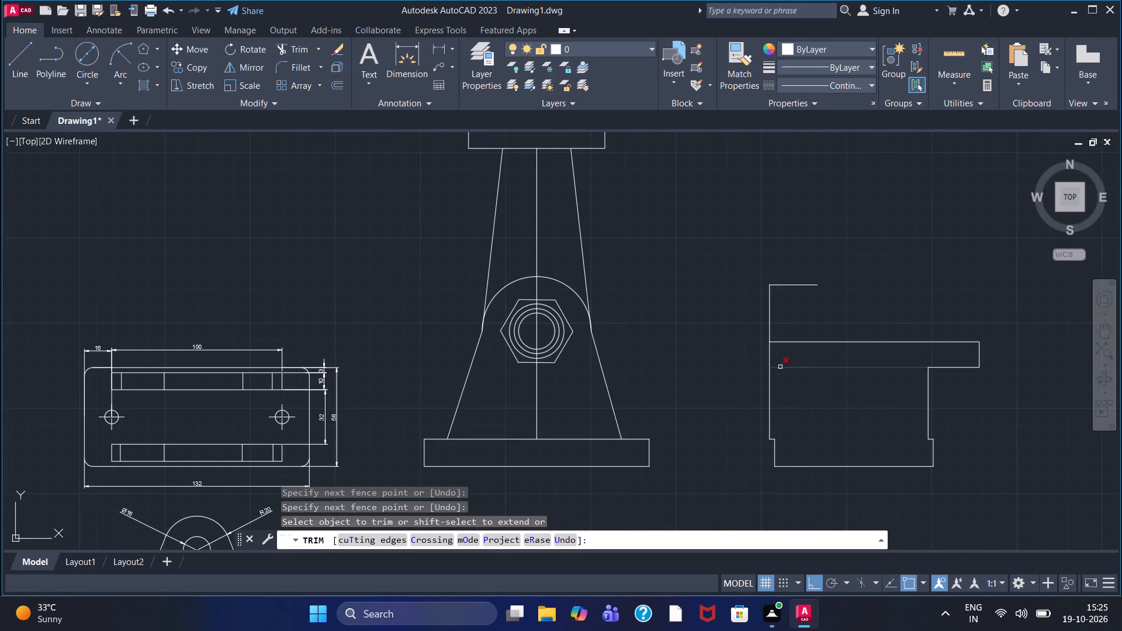
Draw an upright block outline from inside the horizontal bar: about 79 up, 59 right, and down past the bar.
middle_drag(733, 366, 698, 359)
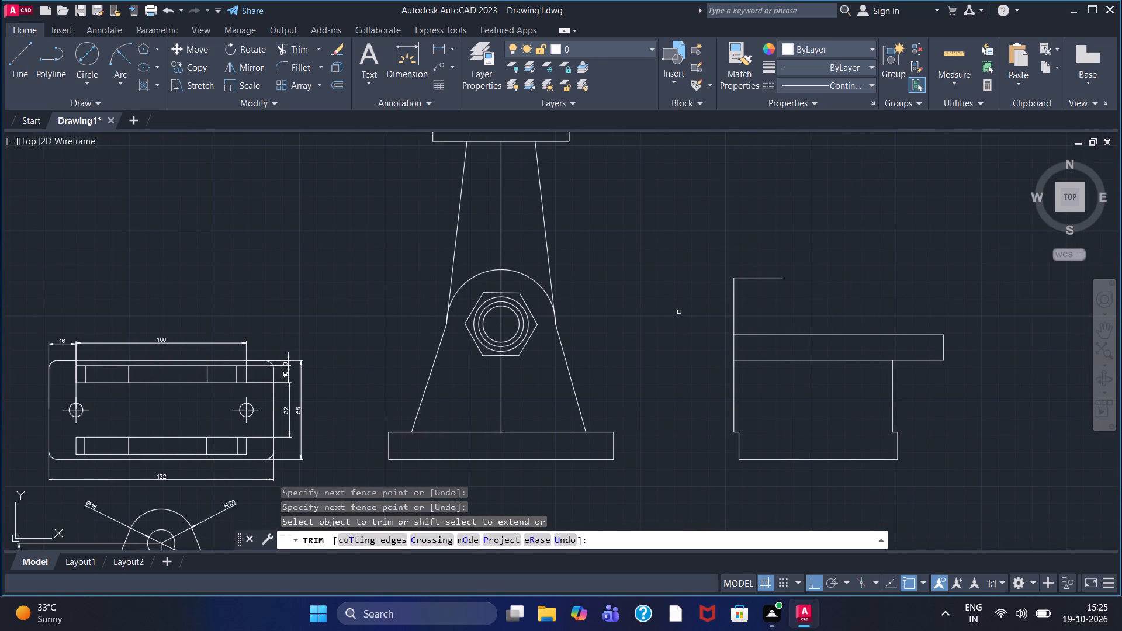
click(27, 64)
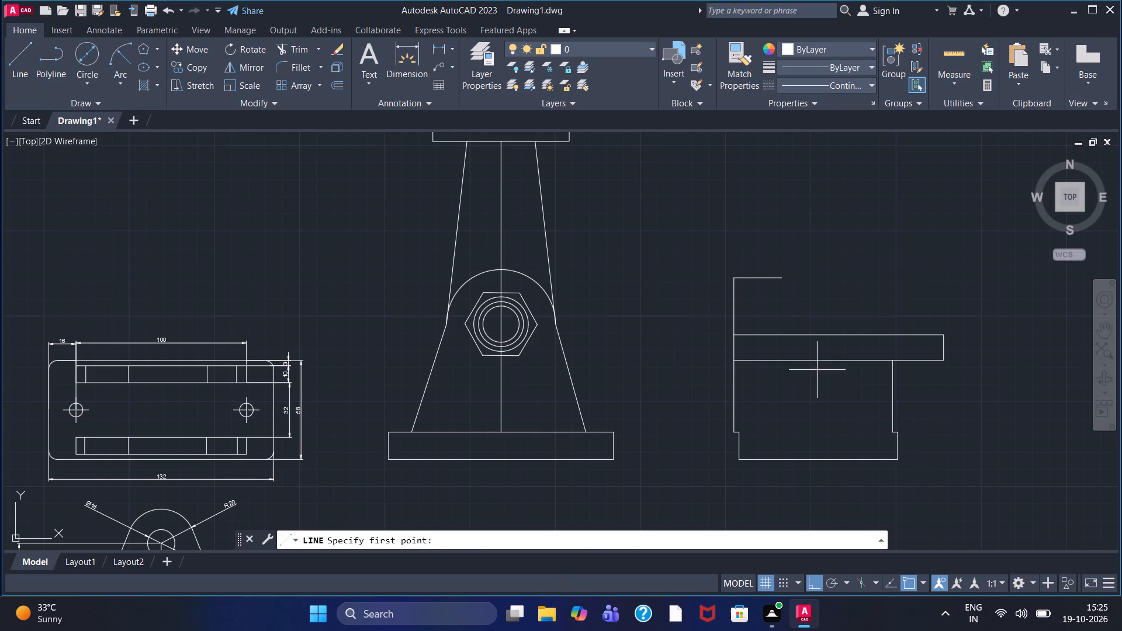
drag(773, 348, 770, 298)
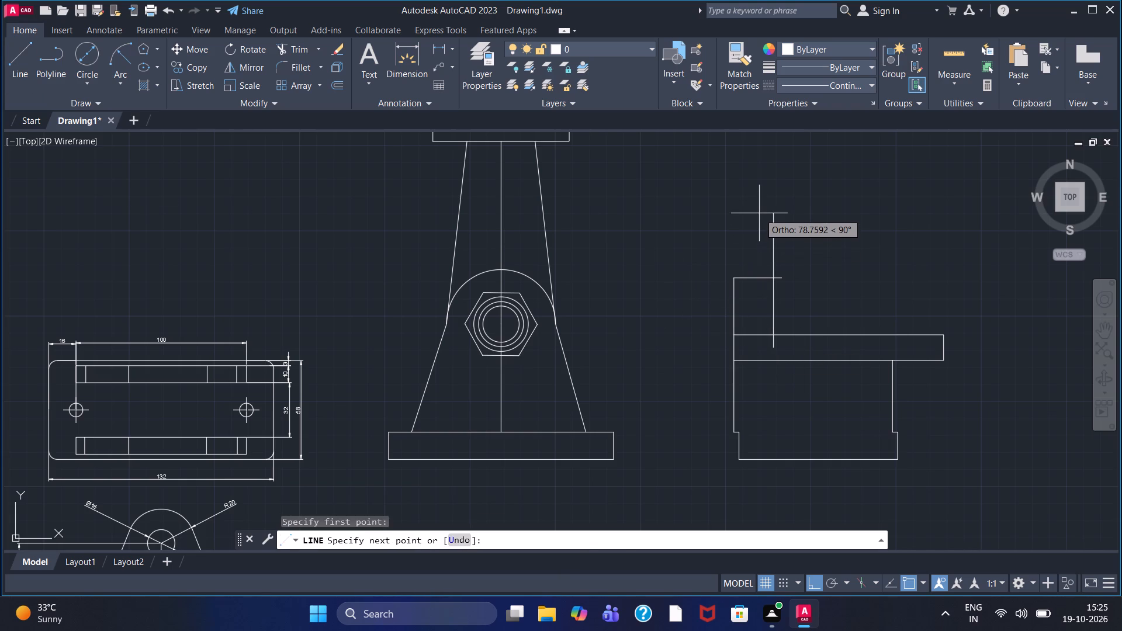
click(759, 213)
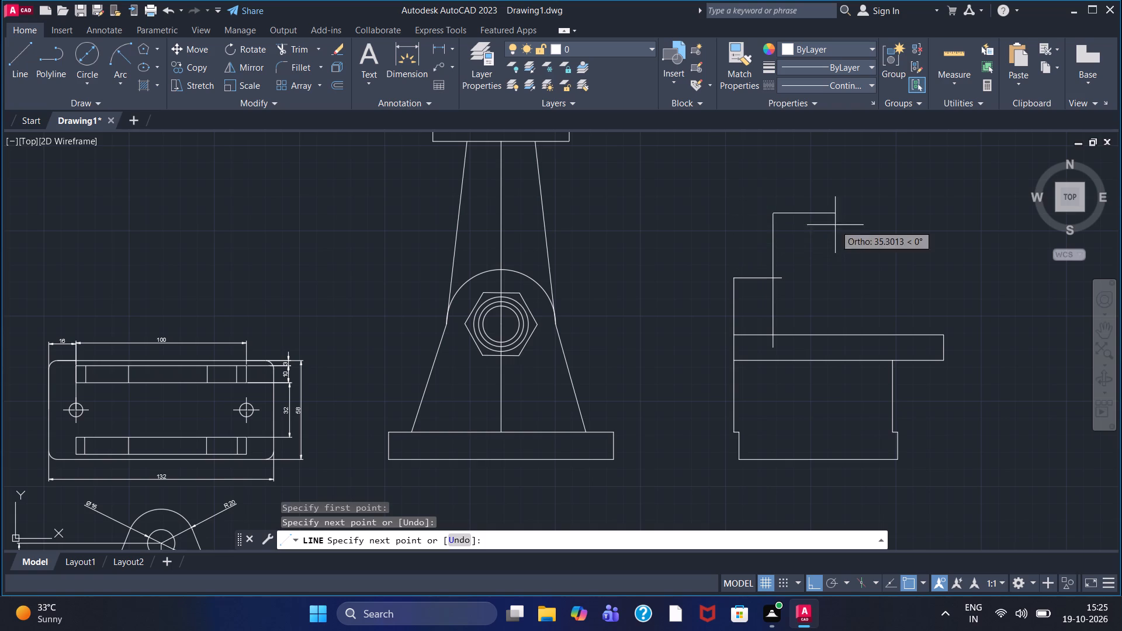
click(877, 239)
click(870, 391)
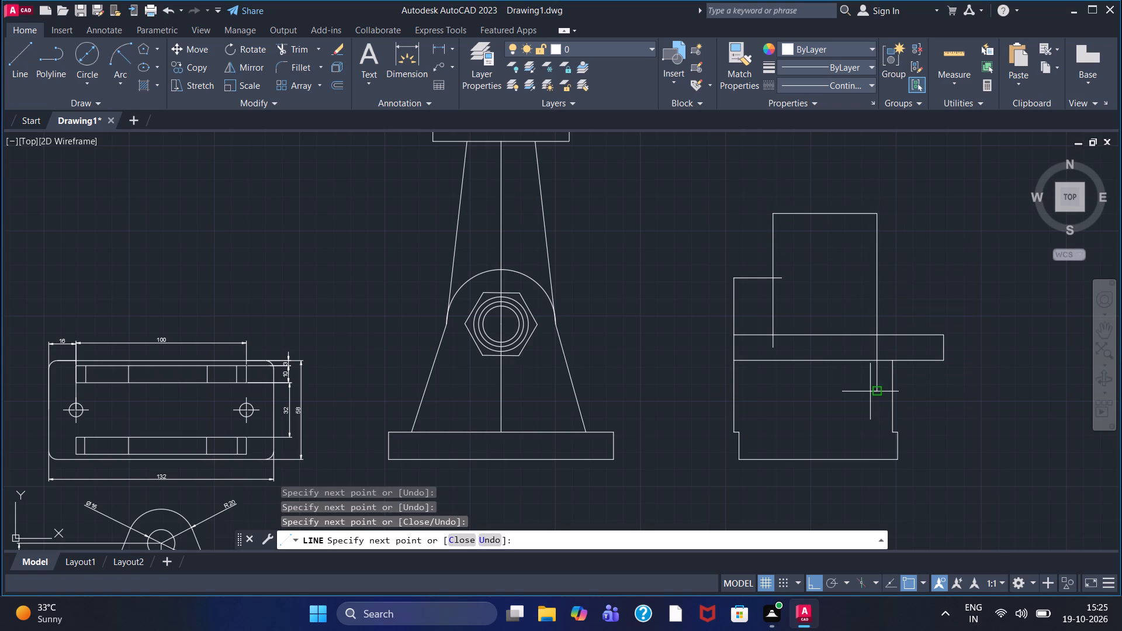
right_click(870, 391)
click(889, 403)
Trim the short horizontal line's overhang inside the upright block and both block sides where they extend below the bar's top edge.
middle_drag(844, 389, 781, 389)
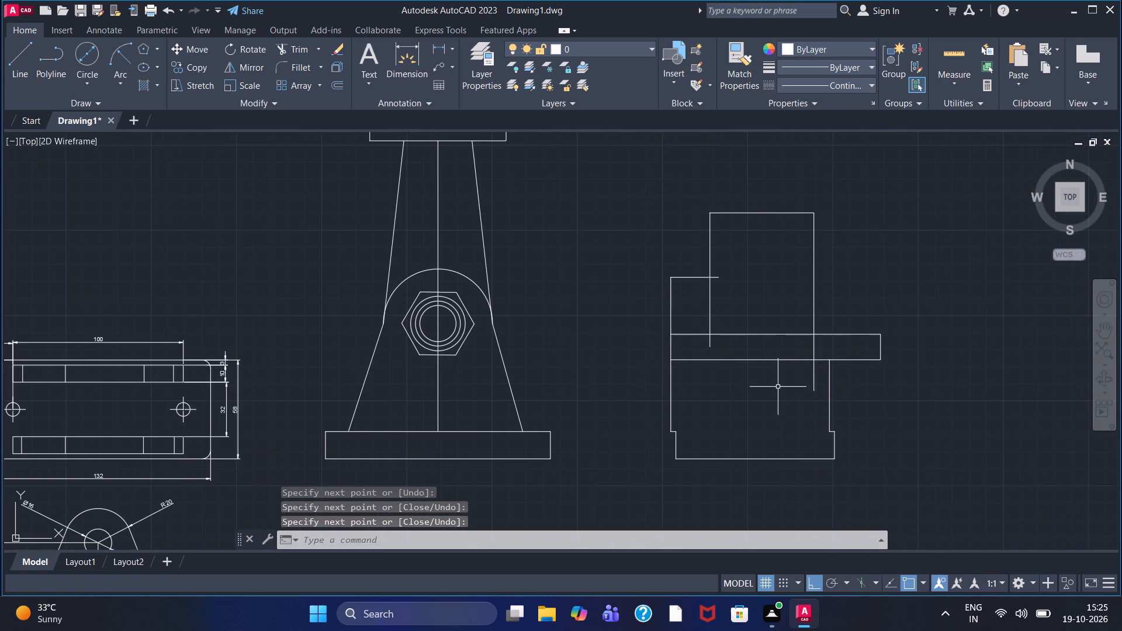
scroll(773, 382, up, 1)
middle_drag(724, 238, 711, 264)
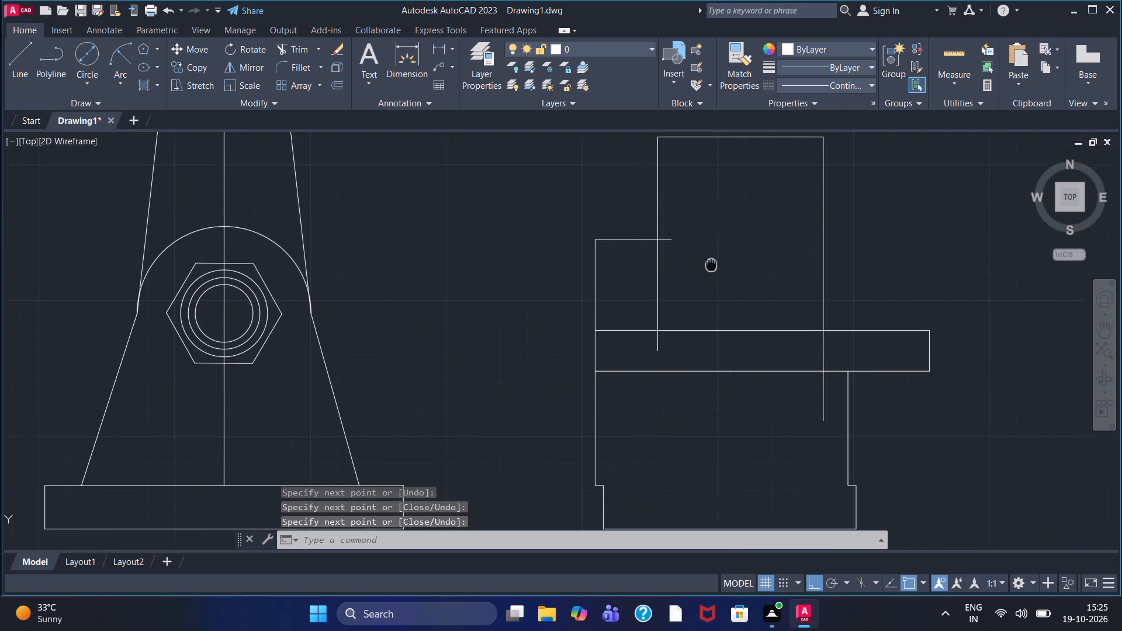
middle_drag(711, 264, 704, 283)
scroll(704, 283, down, 1)
click(334, 51)
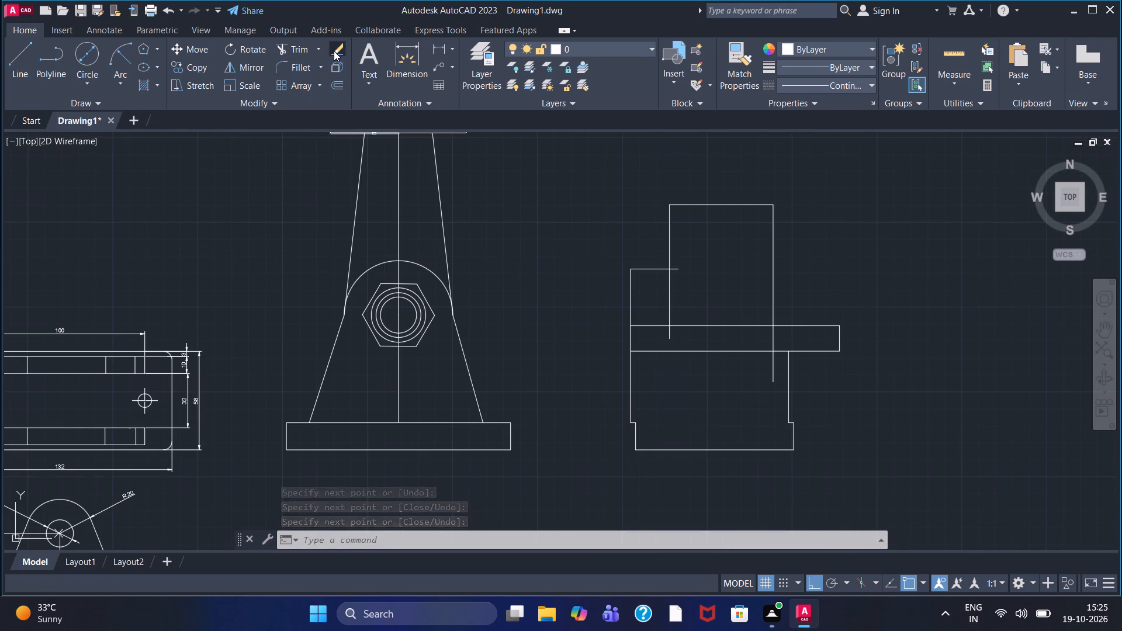
click(295, 44)
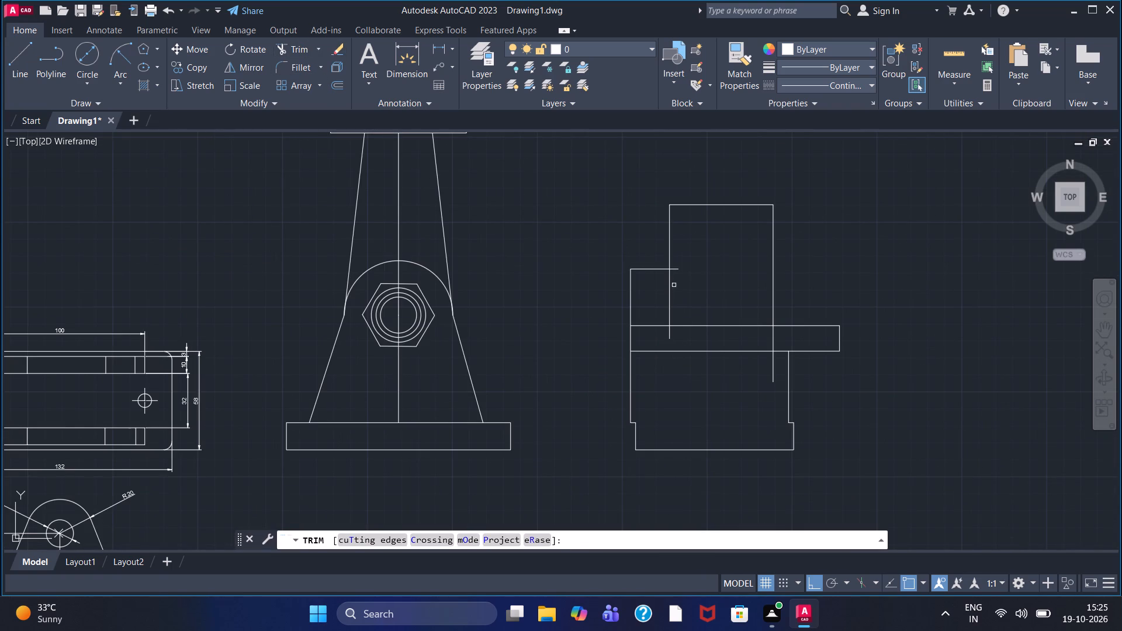
drag(674, 285, 676, 261)
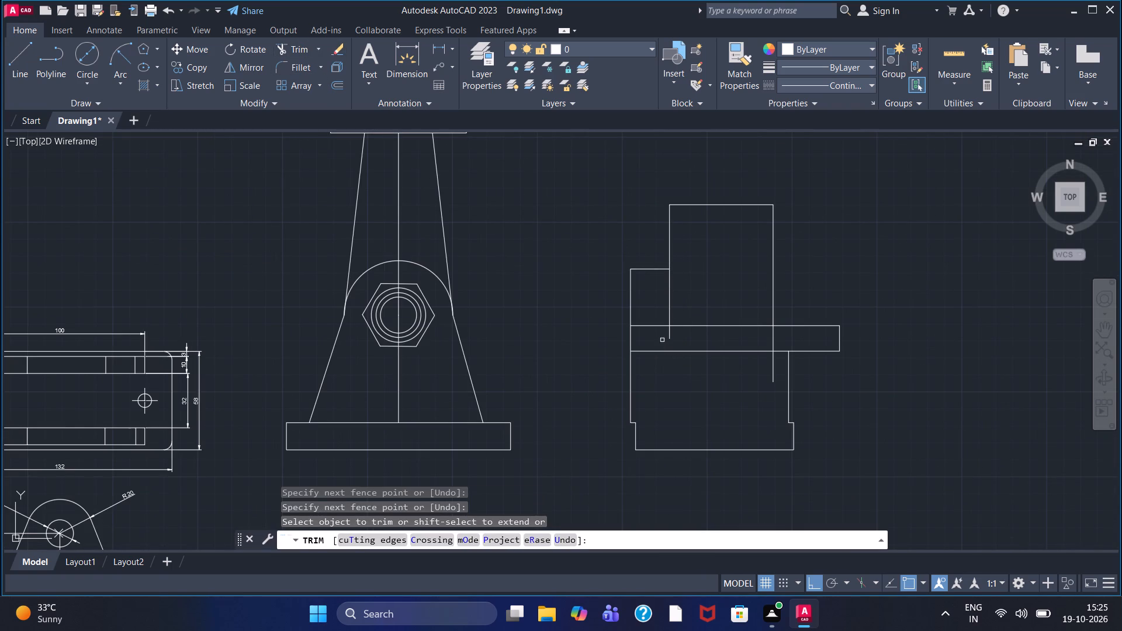
drag(662, 336, 677, 338)
drag(762, 382, 775, 366)
click(775, 366)
click(755, 376)
drag(768, 340, 781, 337)
Draw the top plate outline from the upright block's upper left corner: 20 left, 8 up, about 104 right, 8 down, and back to the block.
double_click(18, 68)
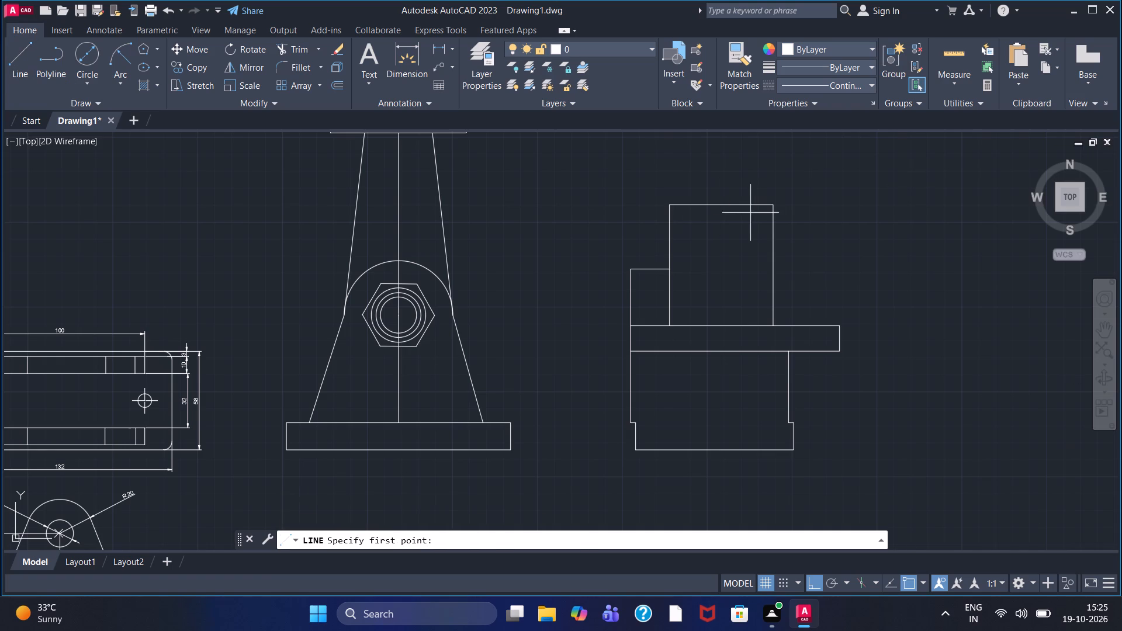
double_click(669, 206)
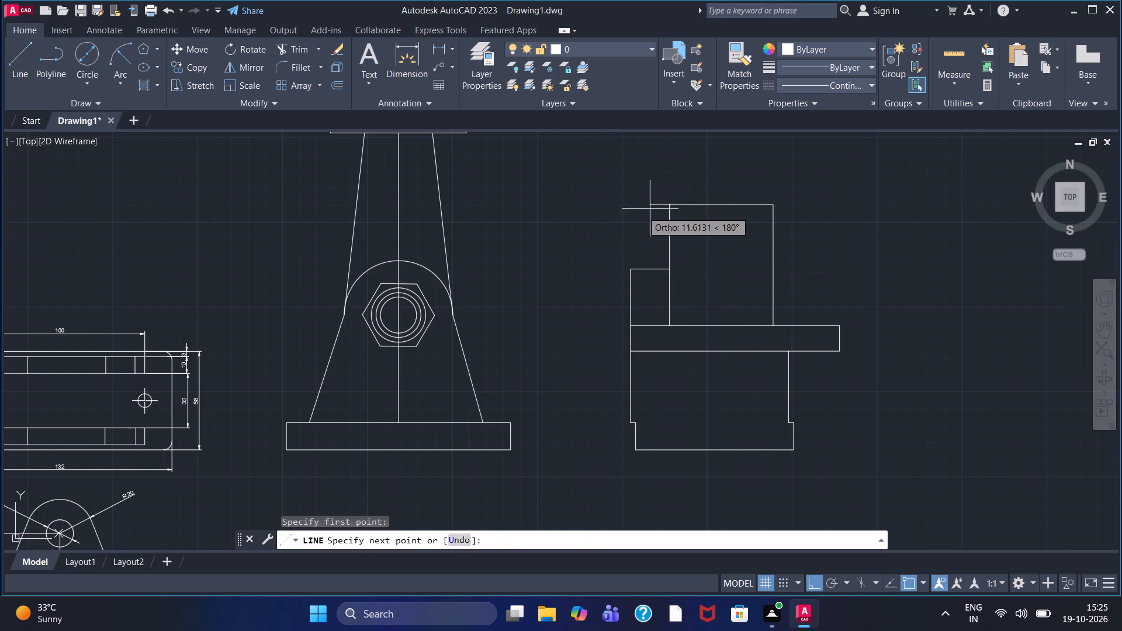
text(20)
key(Return)
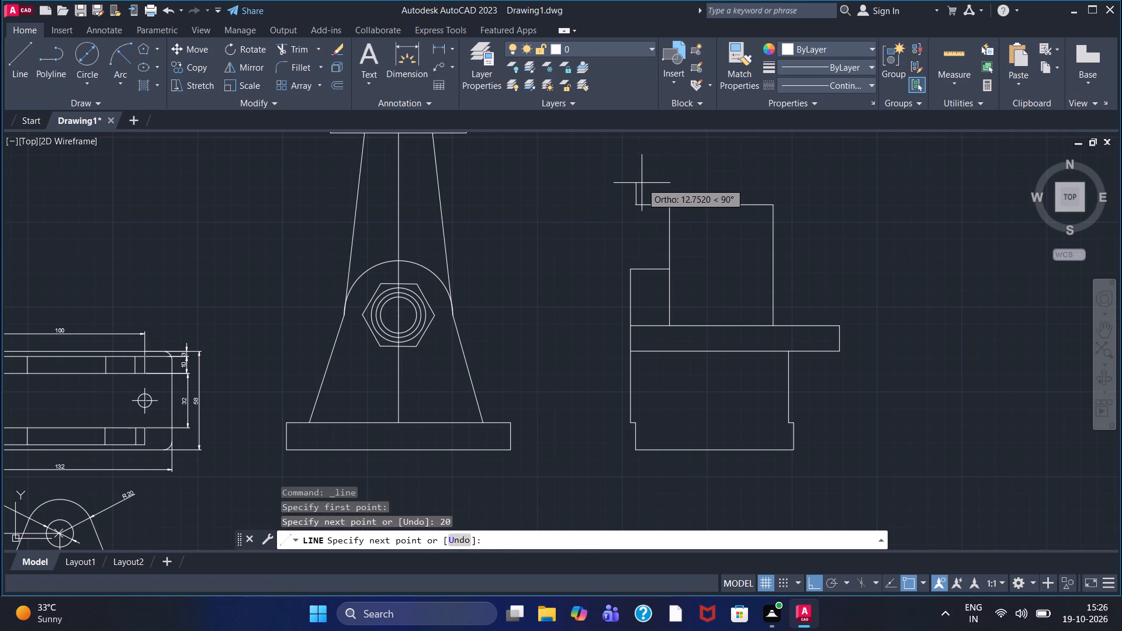
key(8)
key(Return)
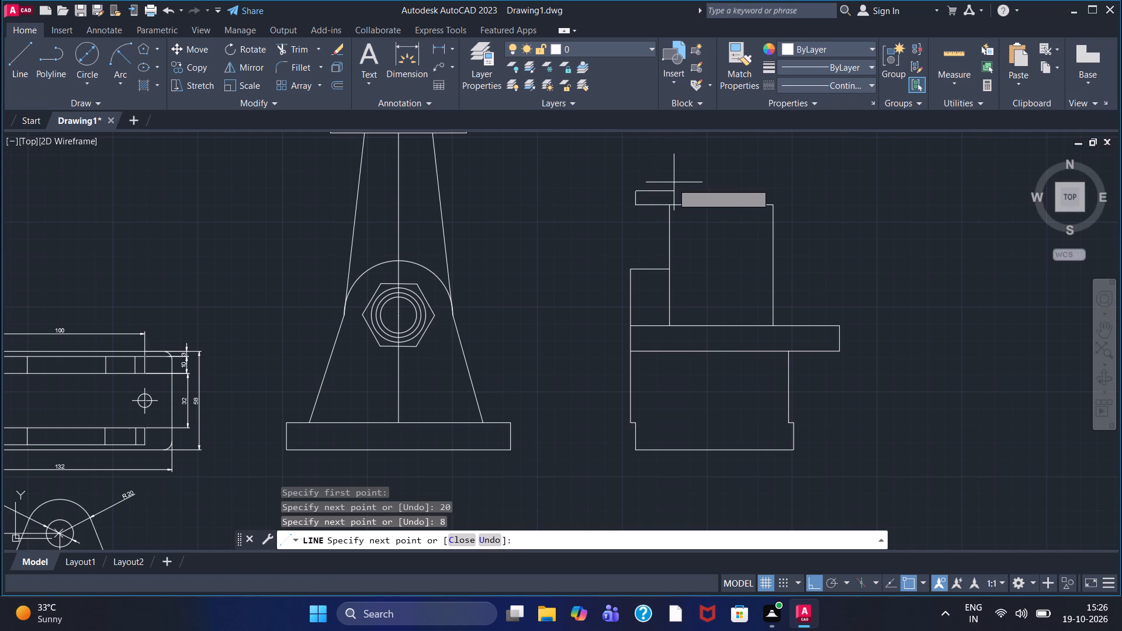
click(812, 198)
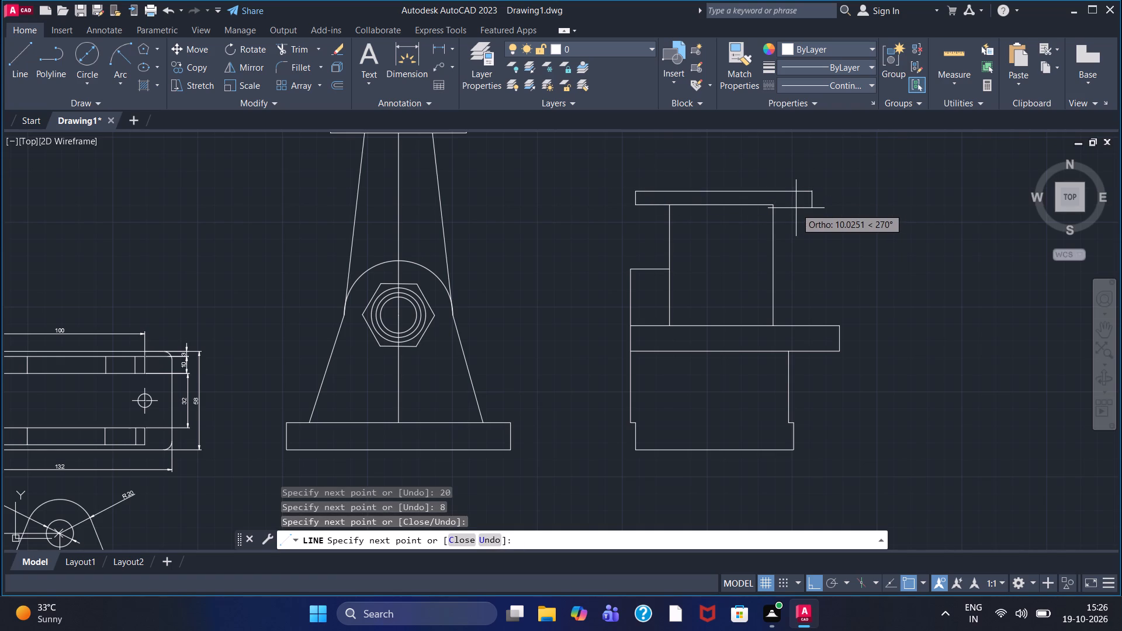
key(8)
key(Return)
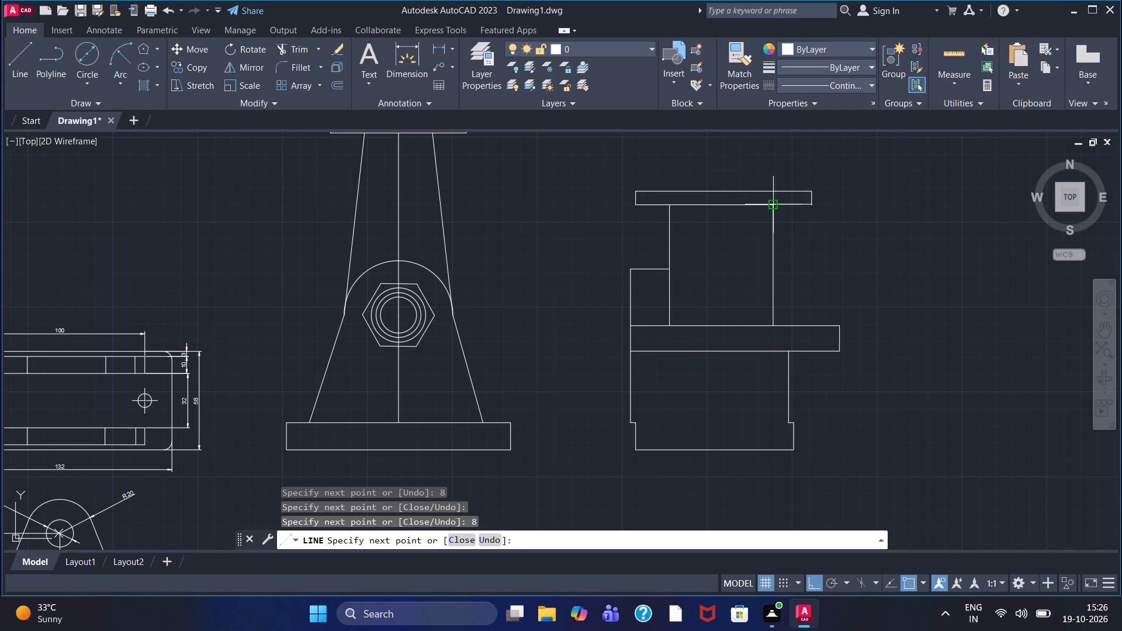
click(774, 203)
right_click(802, 219)
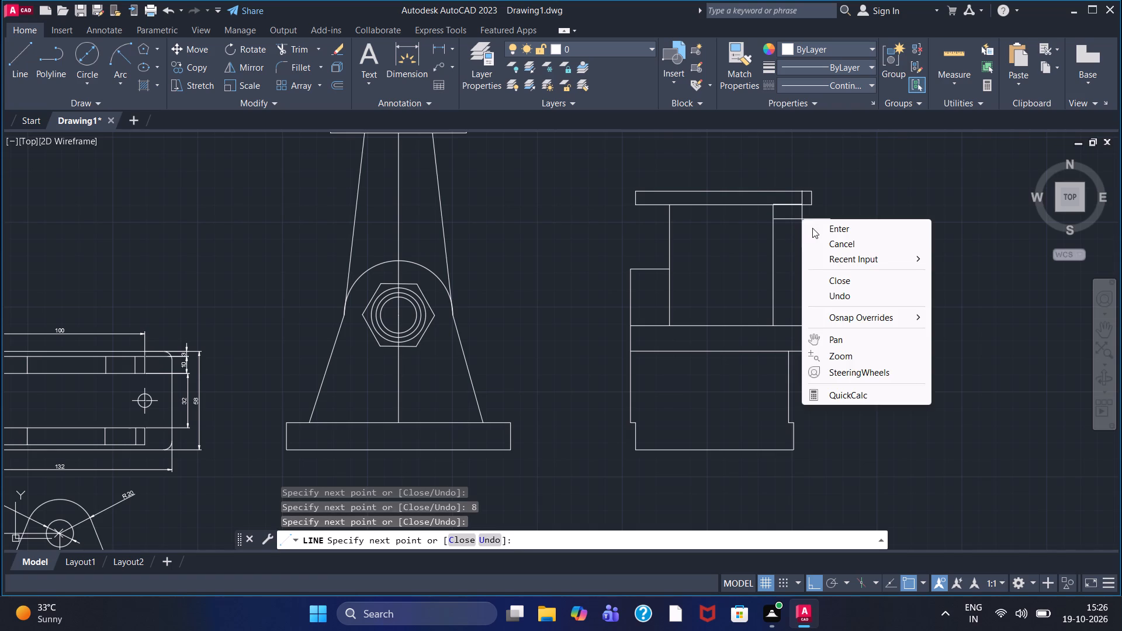
click(812, 228)
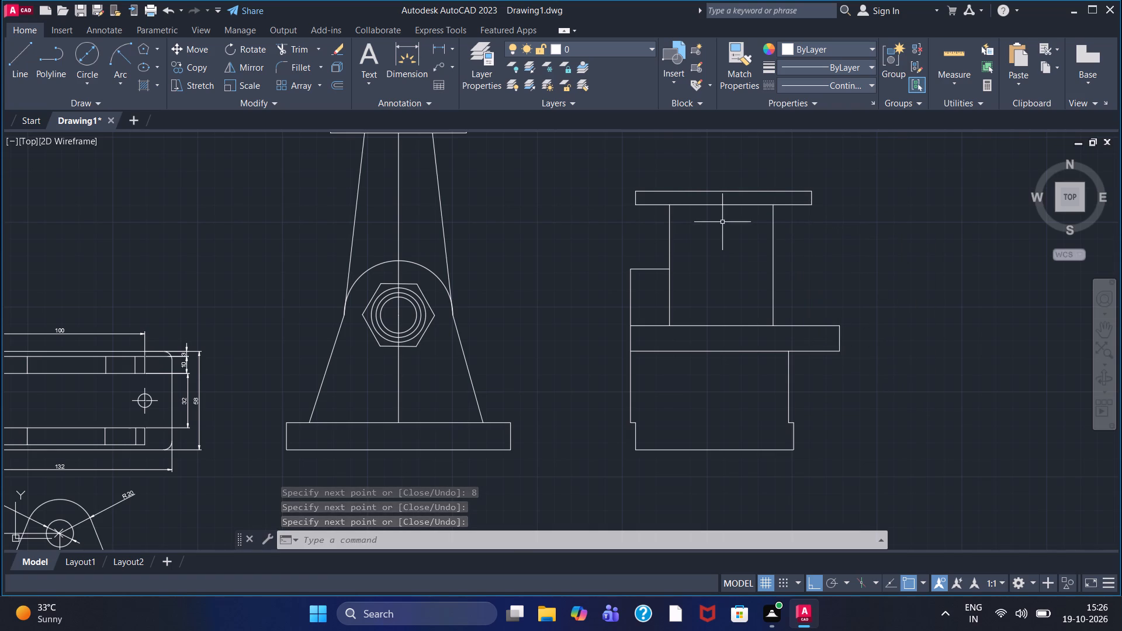
Draw an ACAD_ISO03W100 dashed centreline from the midpoint of the top plate's upper edge down into the horizontal bar.
scroll(718, 226, down, 1)
click(837, 83)
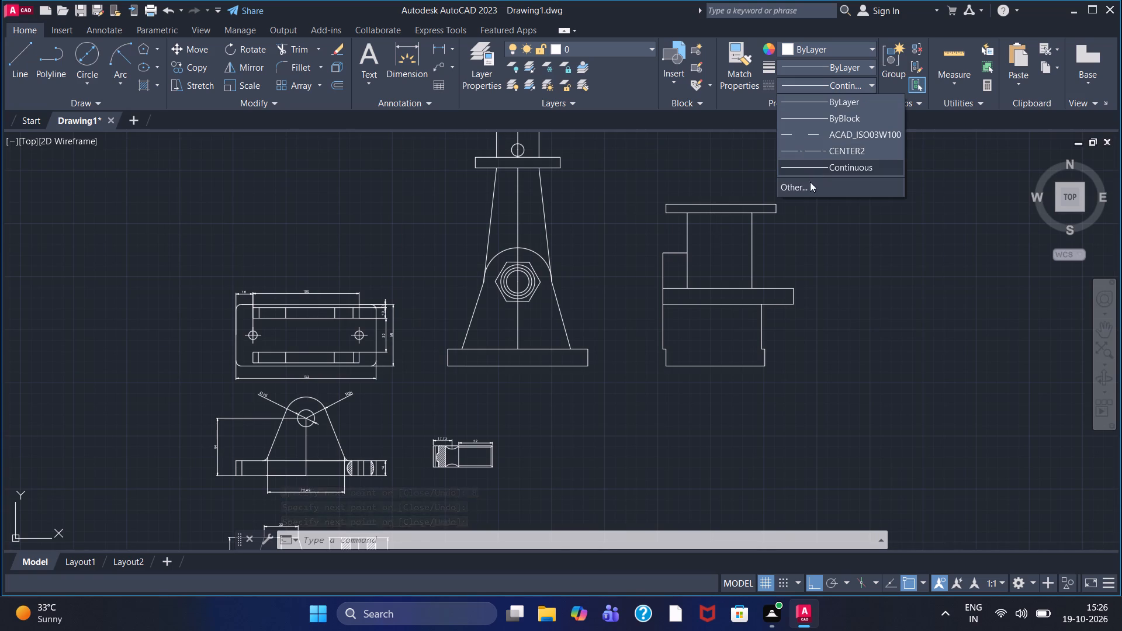
click(838, 133)
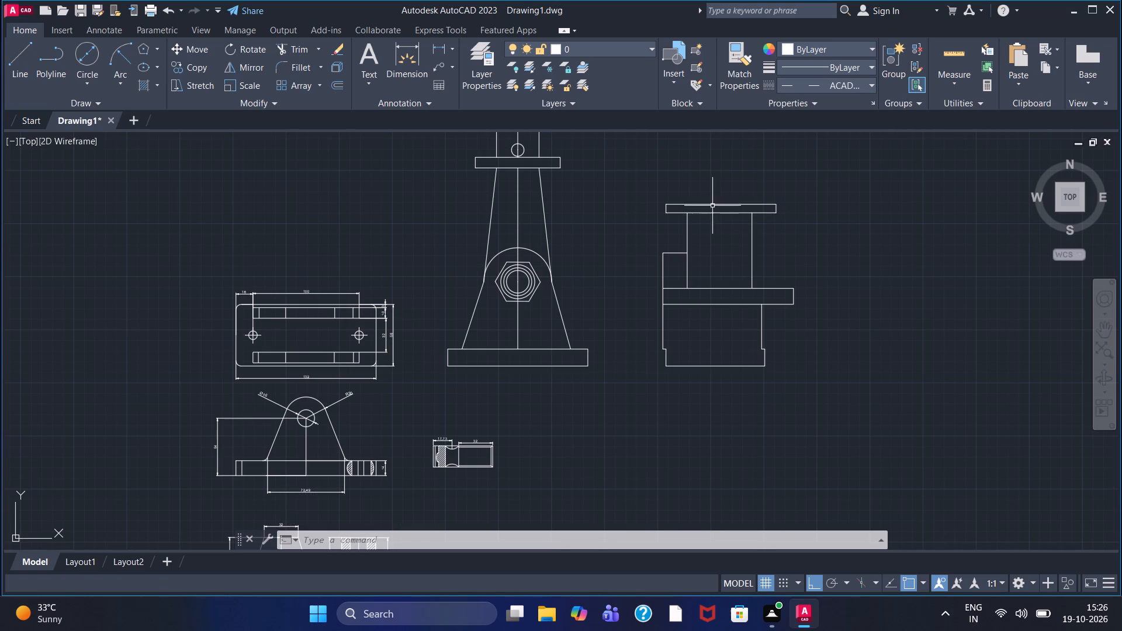
click(25, 72)
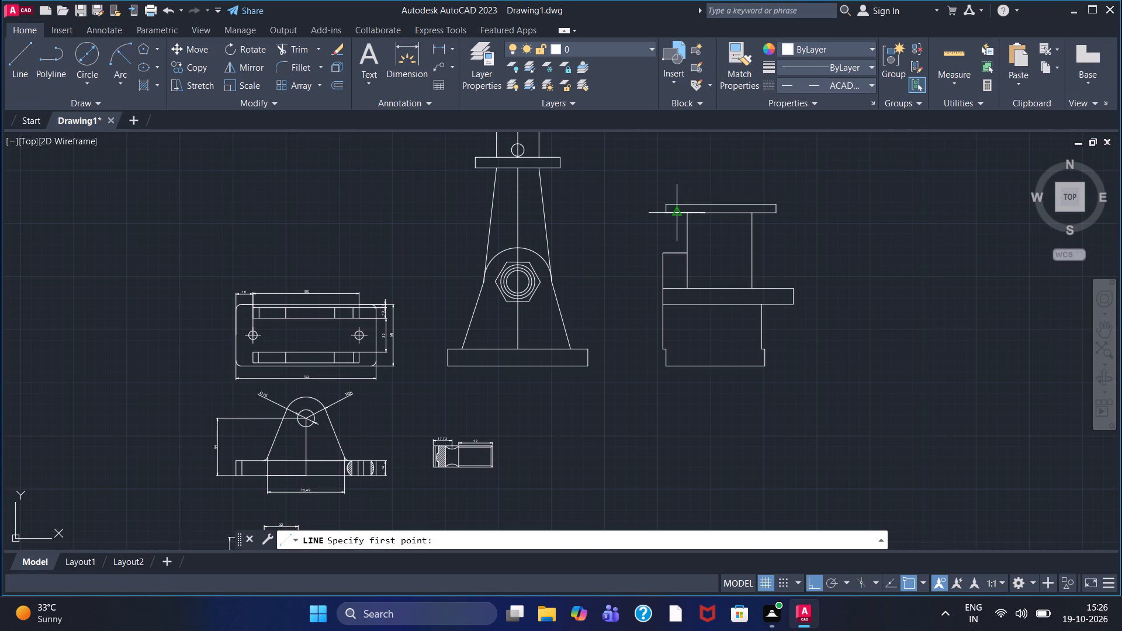
click(721, 203)
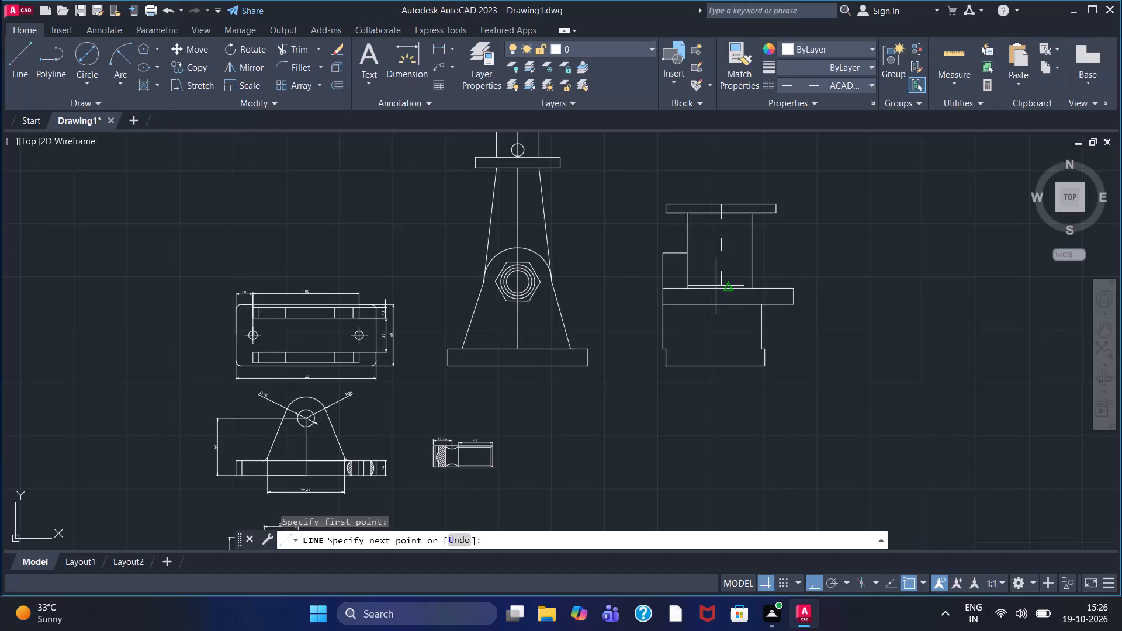
scroll(720, 288, up, 3)
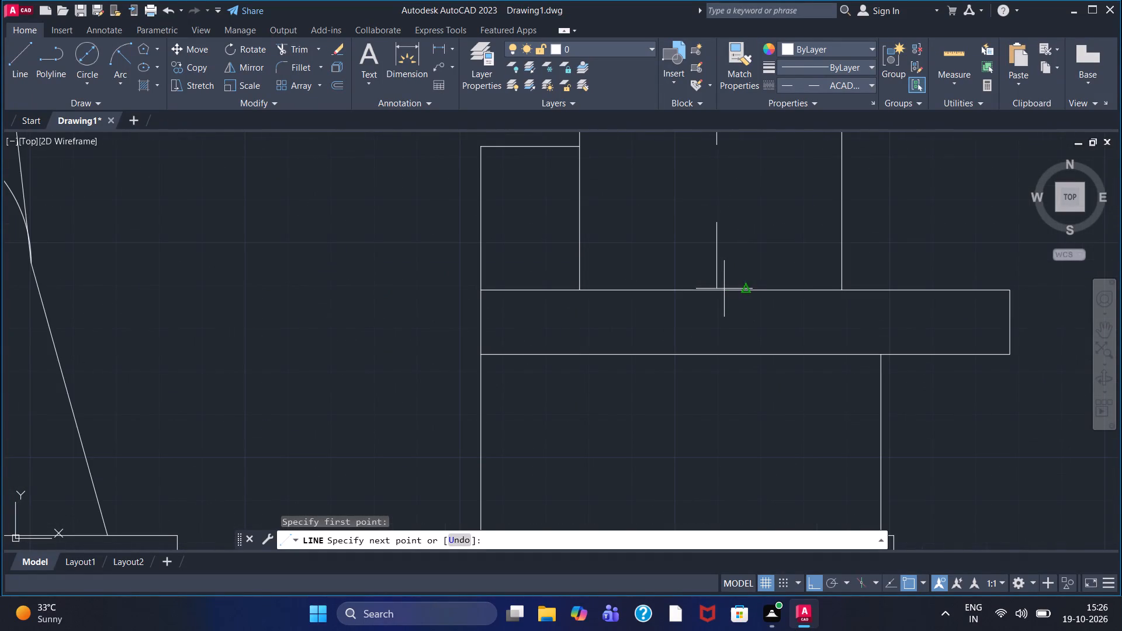
click(691, 312)
right_click(691, 312)
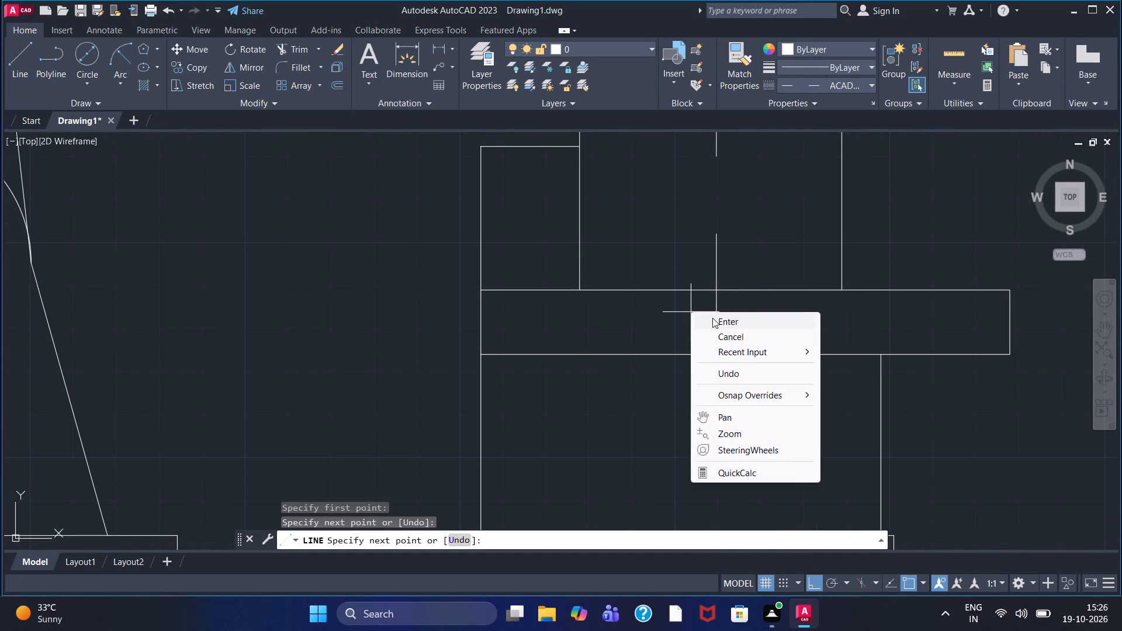
click(712, 318)
Trim the dashed centreline's overhang below the horizontal bar's top edge.
click(285, 44)
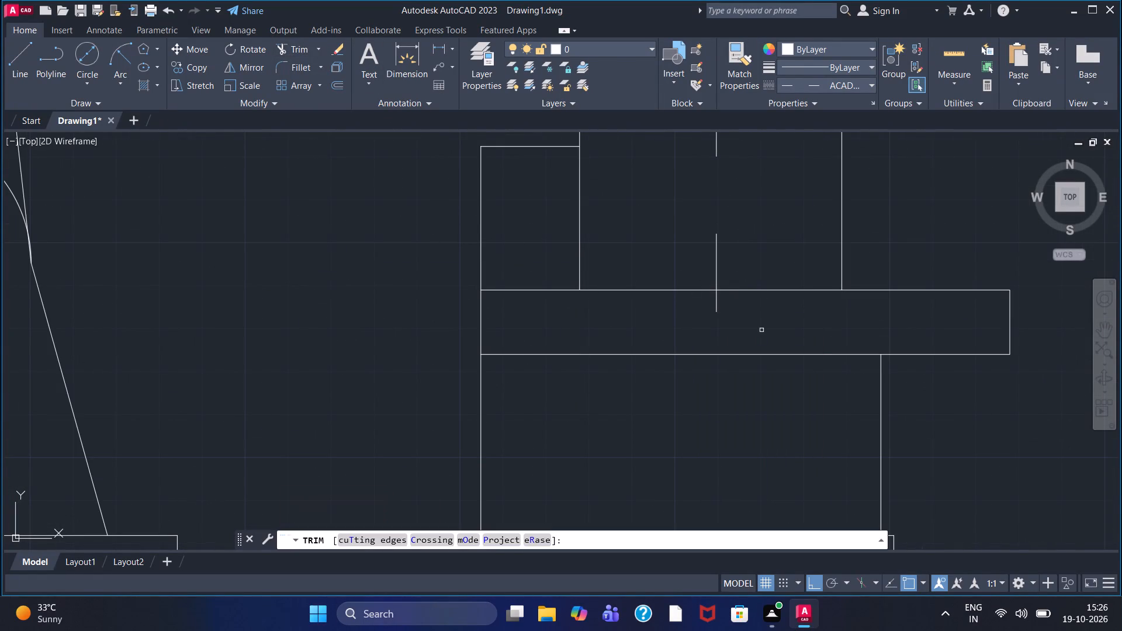
drag(711, 303, 725, 304)
Continue the dashed centreline vertically upward with a line from the top plate's upper edge.
scroll(727, 307, down, 1)
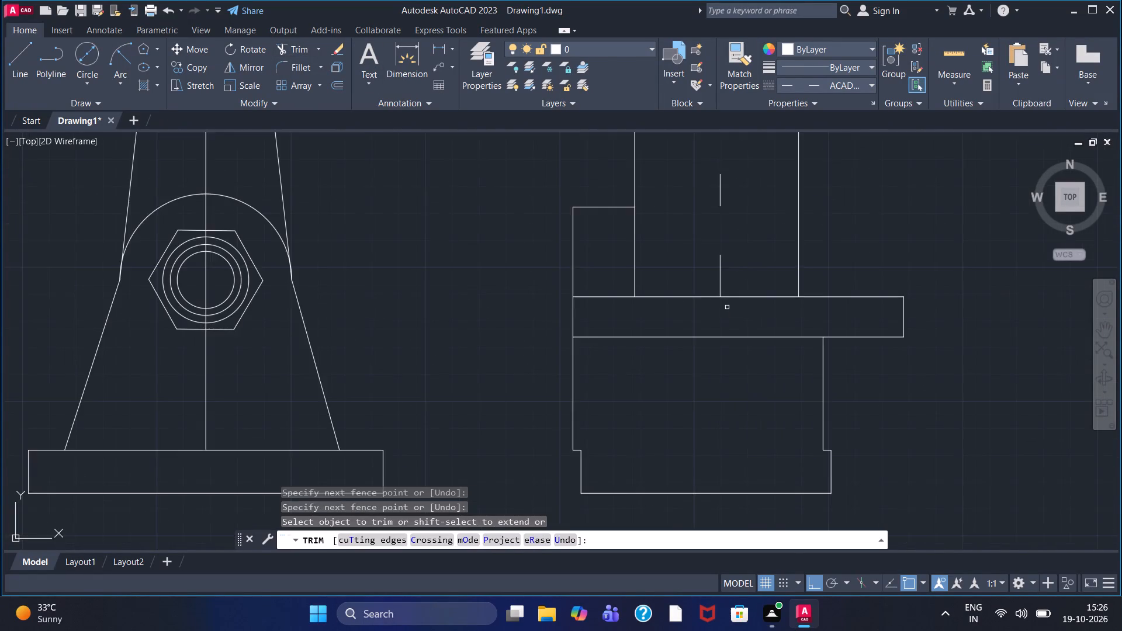
scroll(727, 307, down, 1)
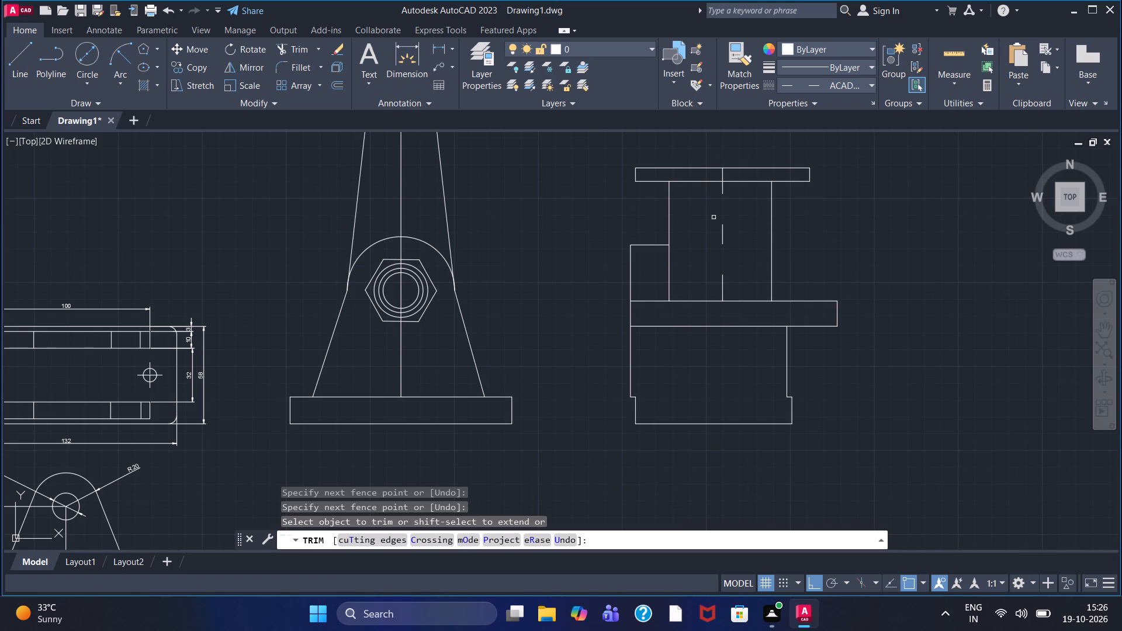
middle_drag(714, 216, 716, 264)
click(25, 60)
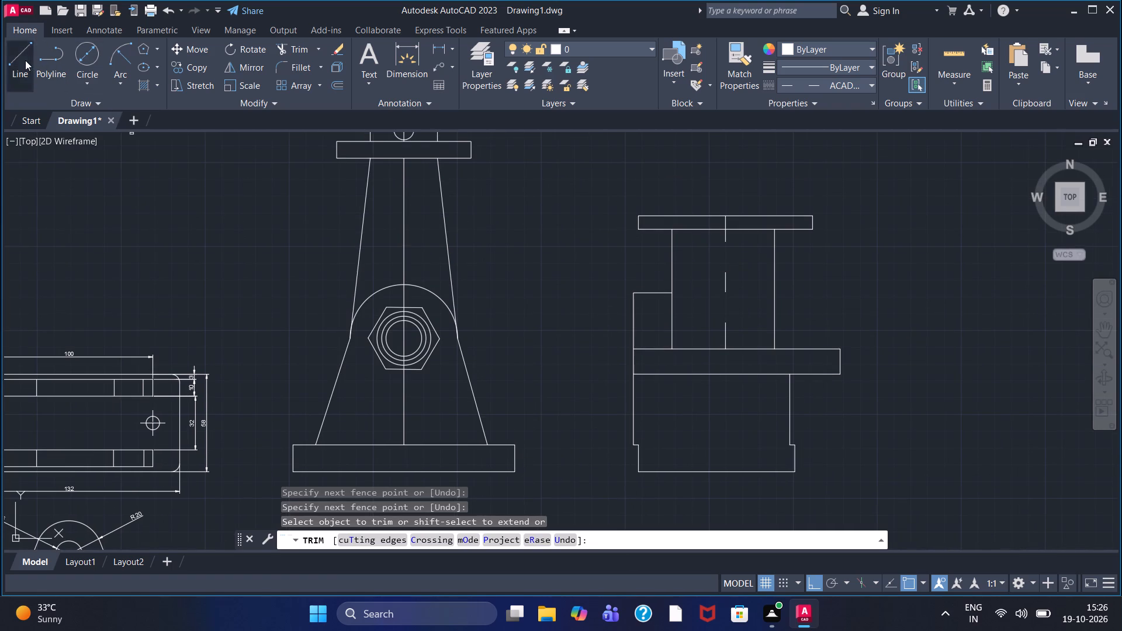
click(724, 220)
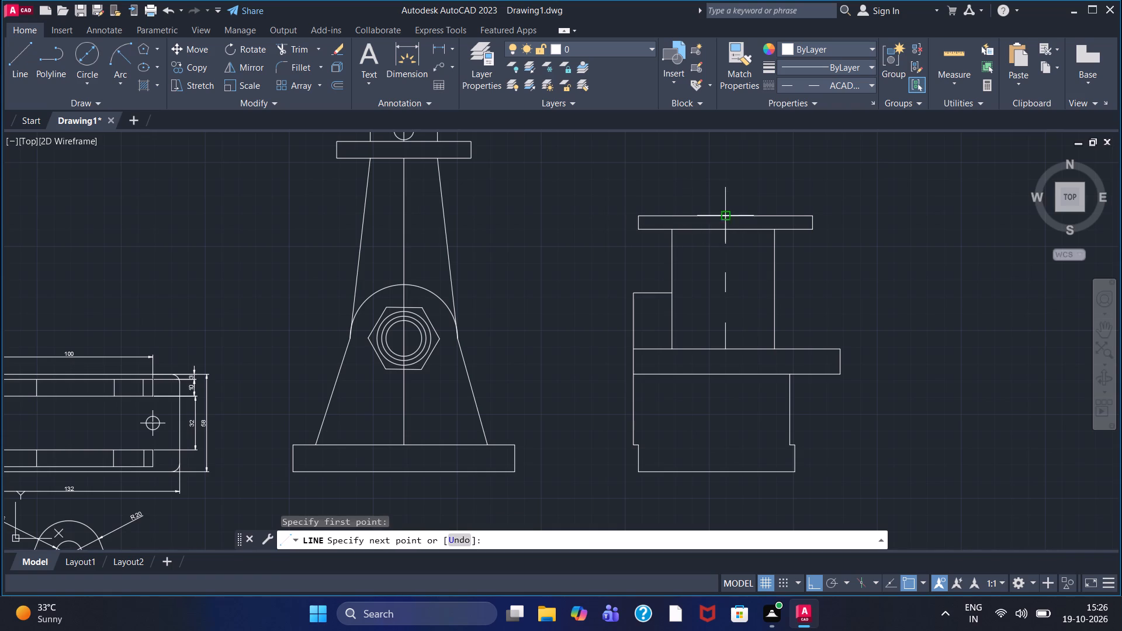
click(726, 151)
right_click(726, 151)
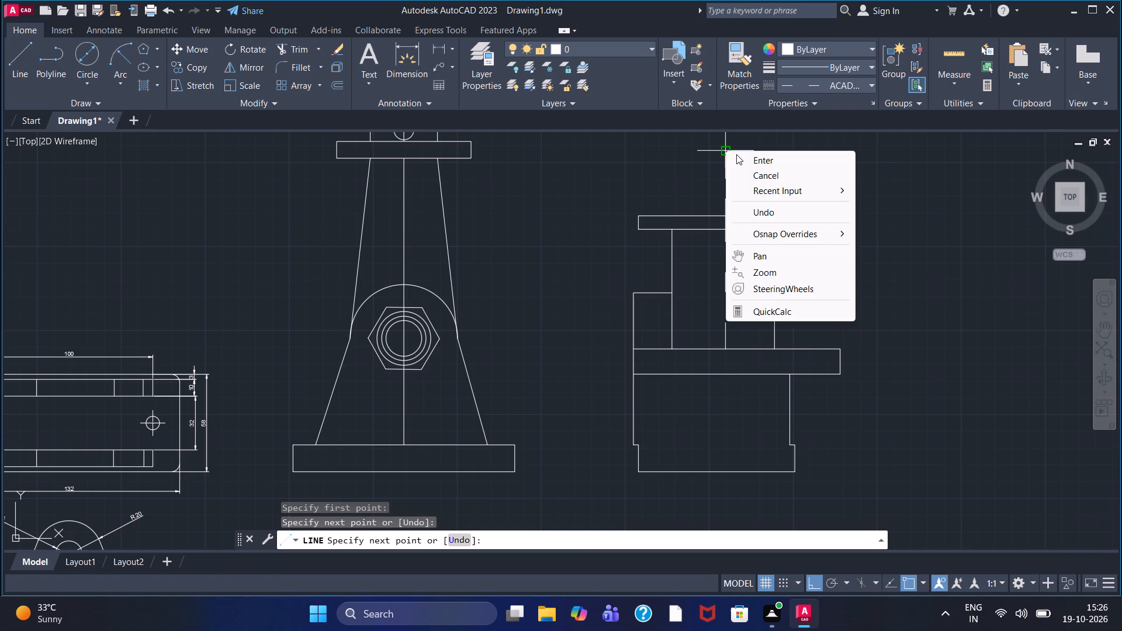
click(736, 154)
Set the current linetype to Continuous.
click(813, 86)
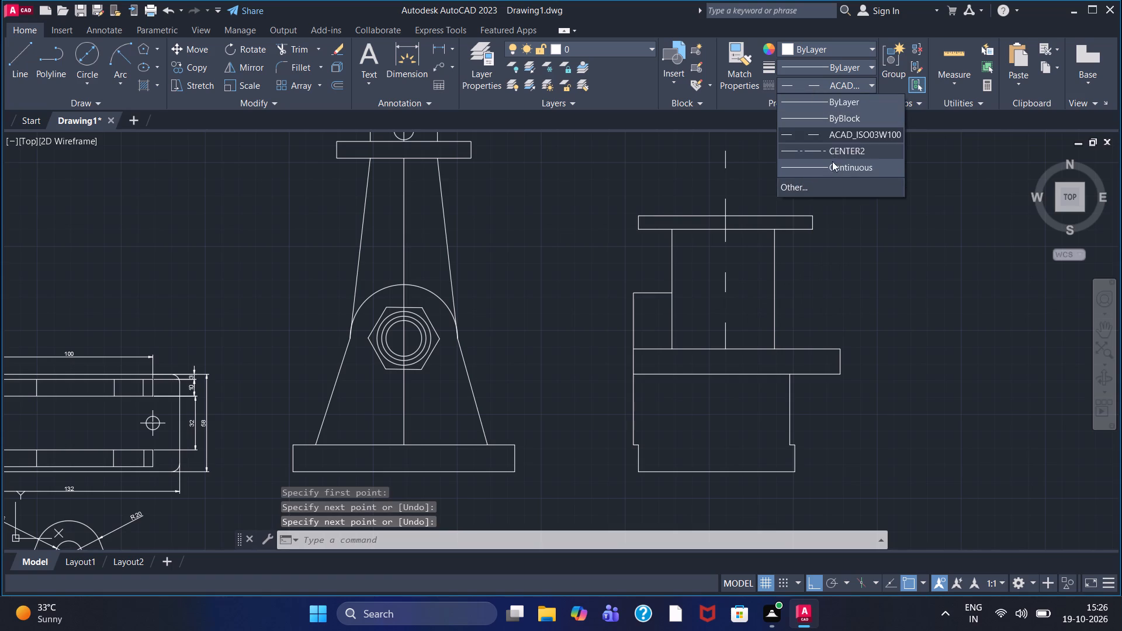
click(833, 166)
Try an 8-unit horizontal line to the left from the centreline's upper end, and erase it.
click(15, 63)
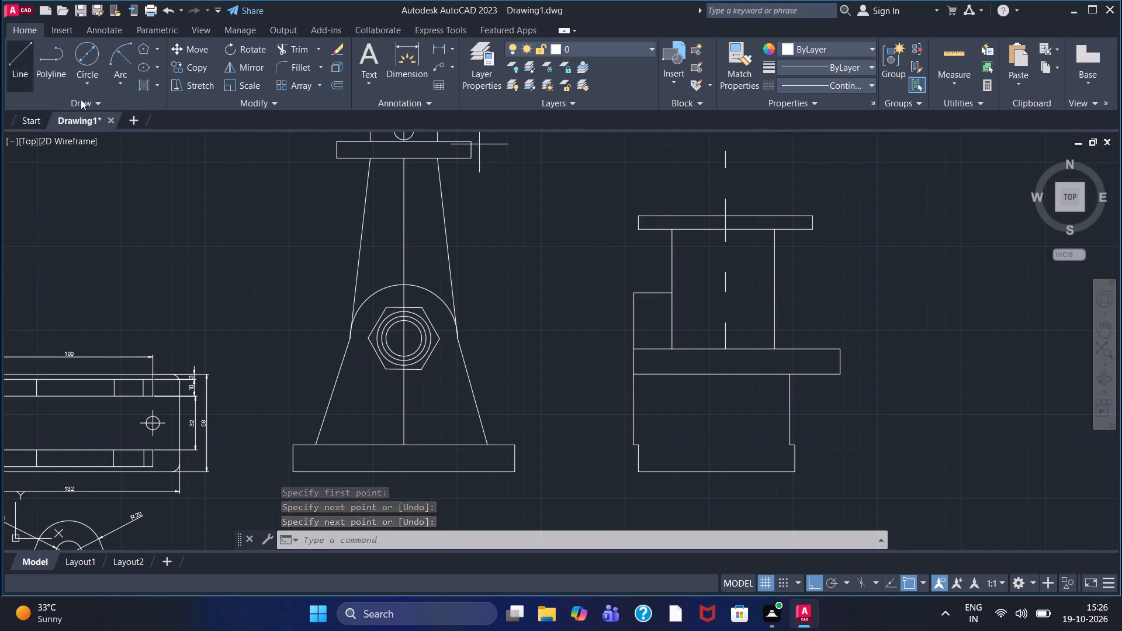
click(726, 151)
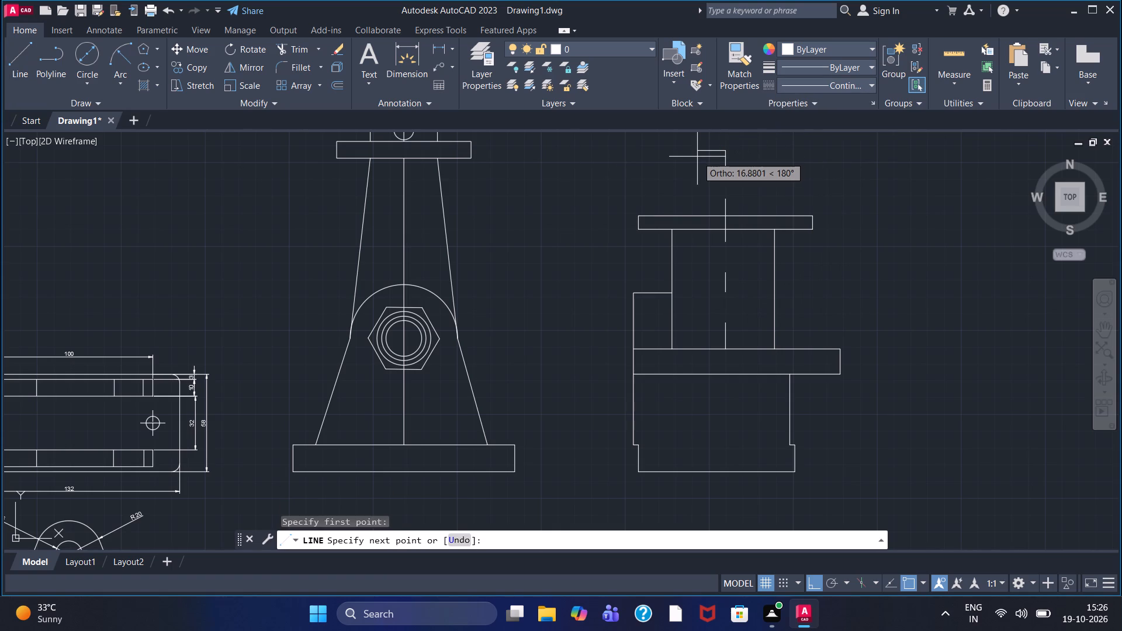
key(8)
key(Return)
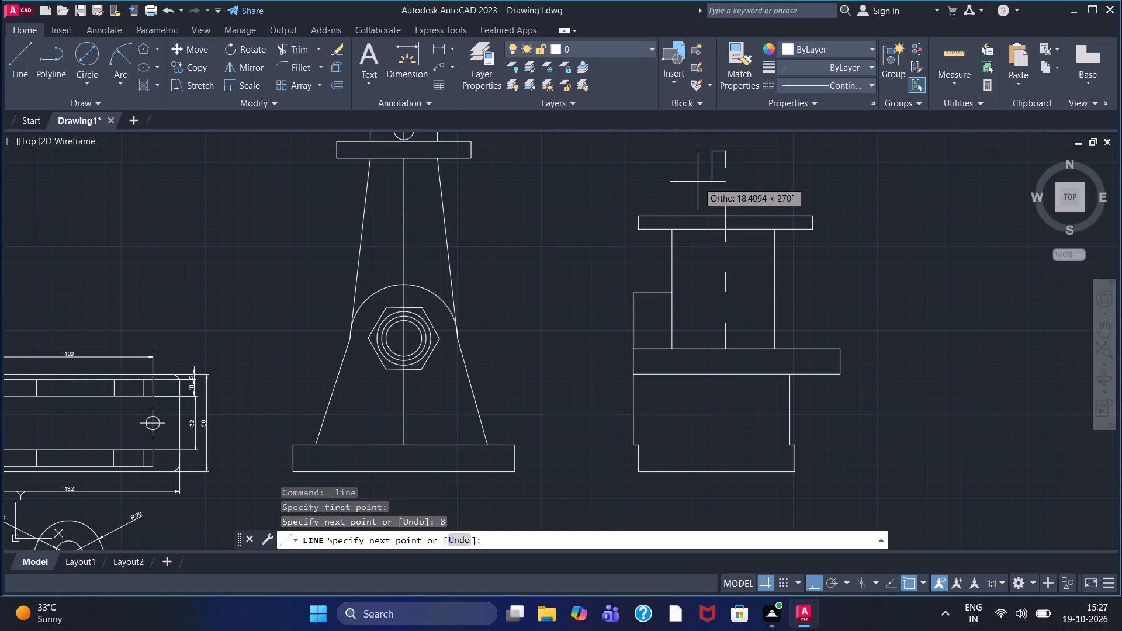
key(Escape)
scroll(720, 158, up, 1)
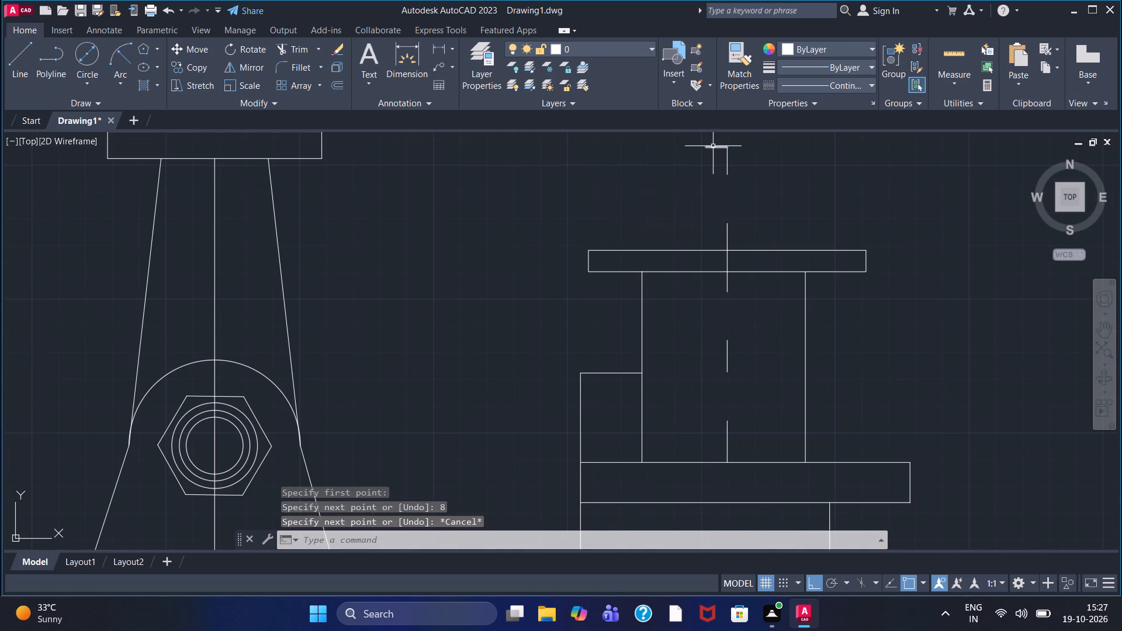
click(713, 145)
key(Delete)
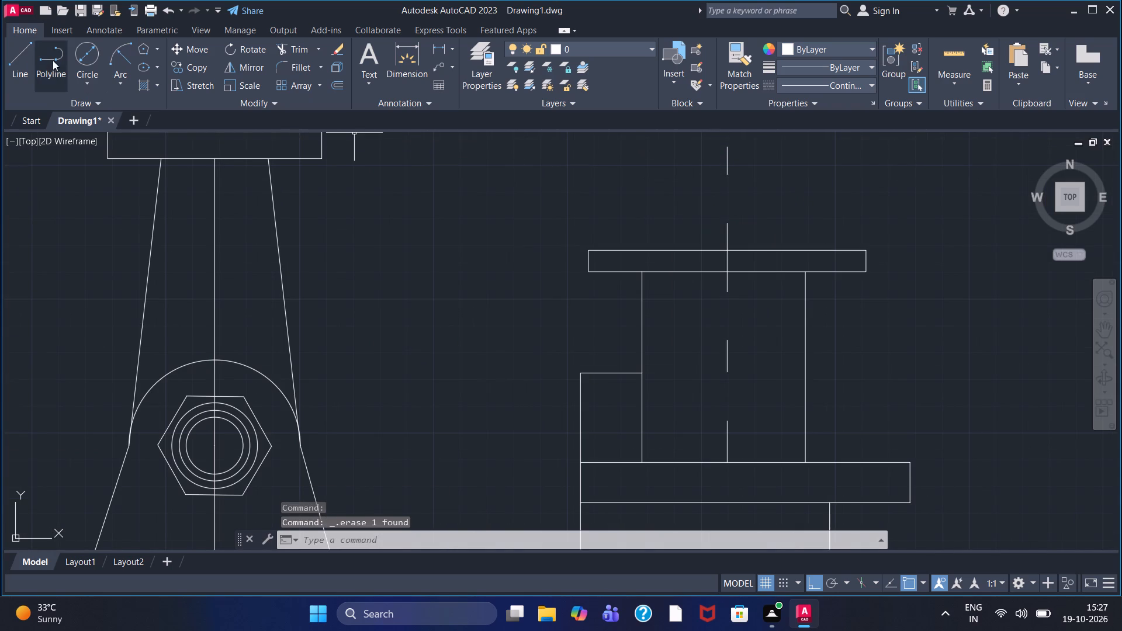
Draw a 15-unit horizontal line to the left from the dashed centreline's upper end.
click(23, 53)
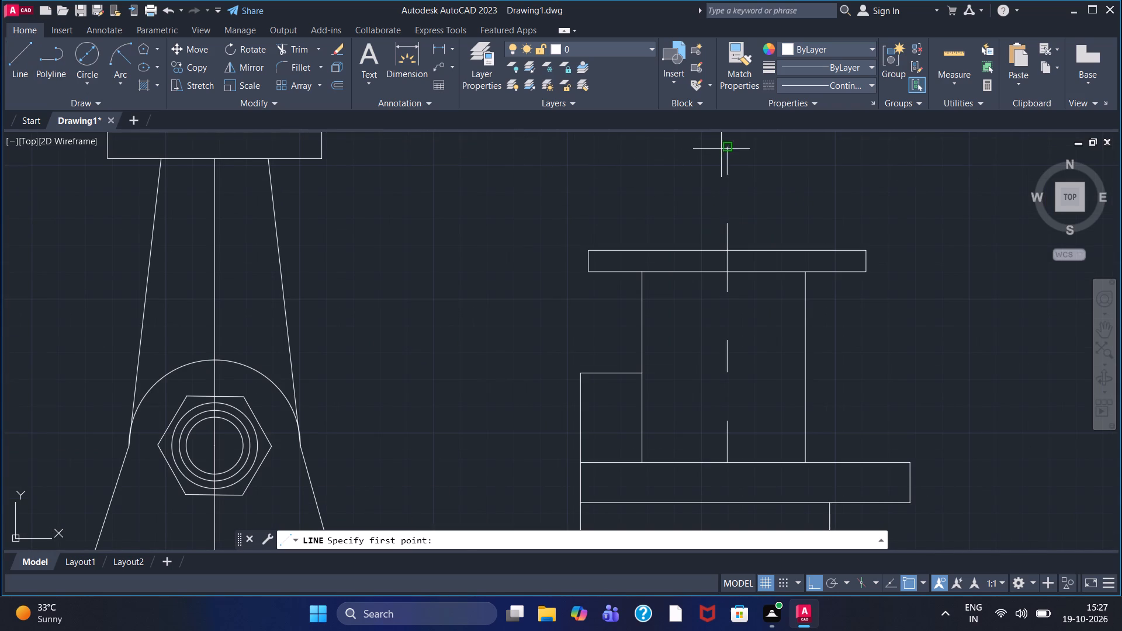
click(725, 148)
text(15)
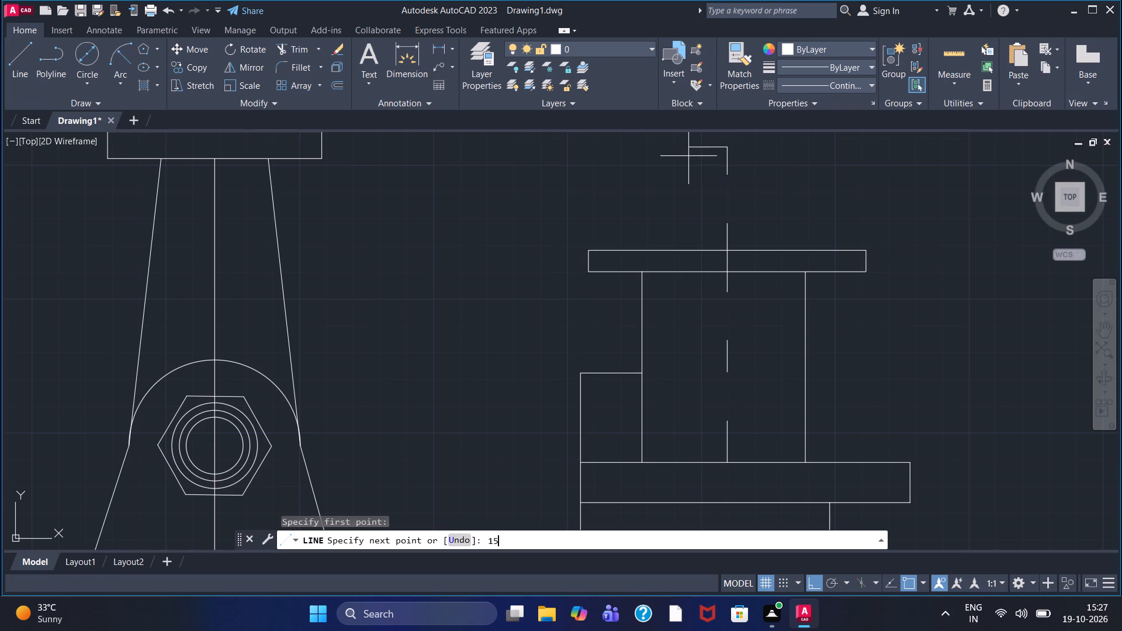
key(Return)
right_click(688, 156)
click(702, 165)
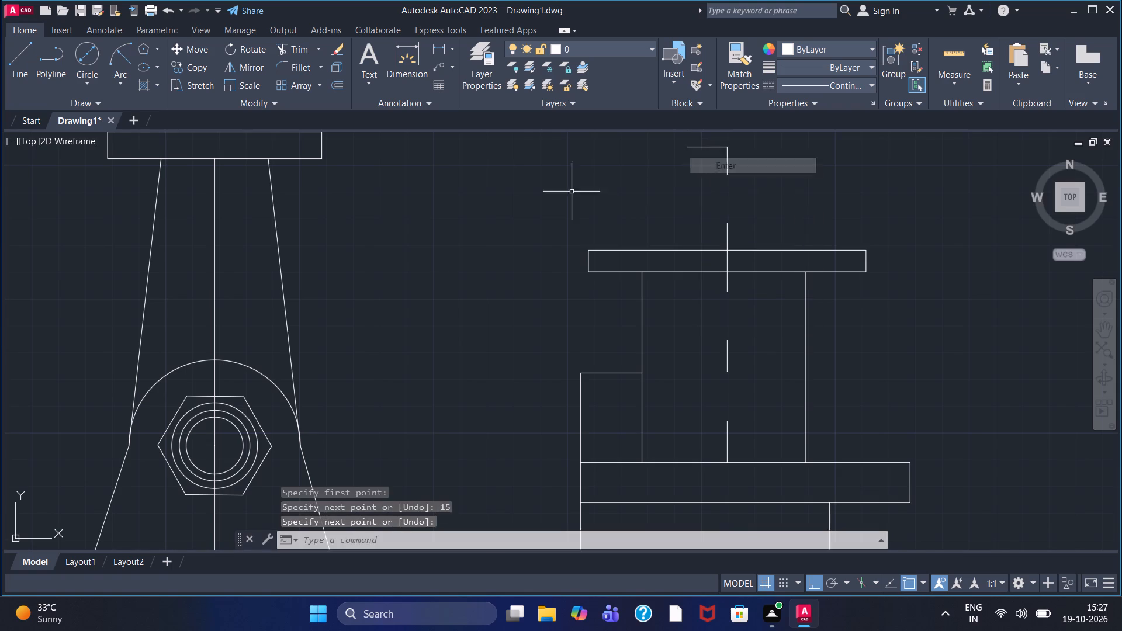
Complete the central post's outline with lines 15 units right from the centreline, down into the upright, 30 units left, and back up.
click(25, 59)
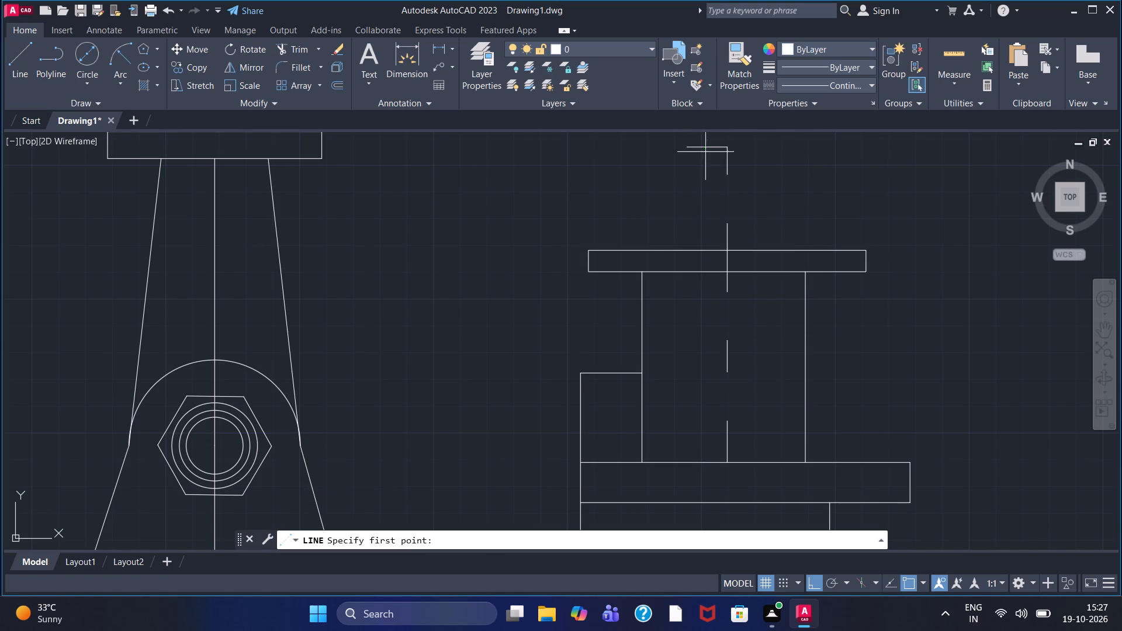
click(726, 152)
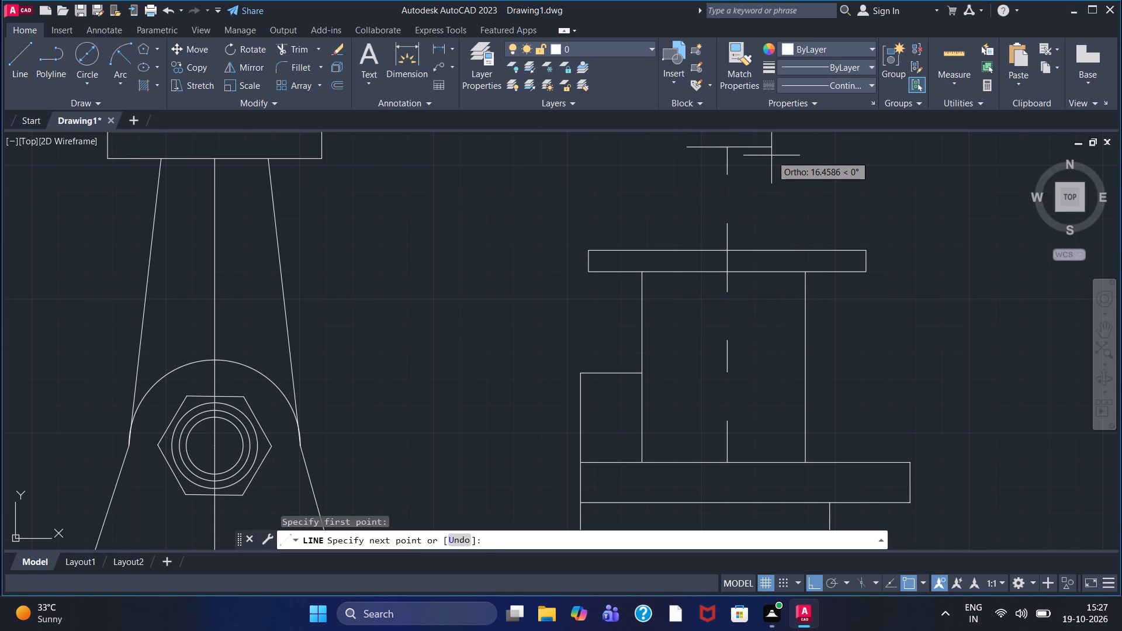
text(15)
key(Return)
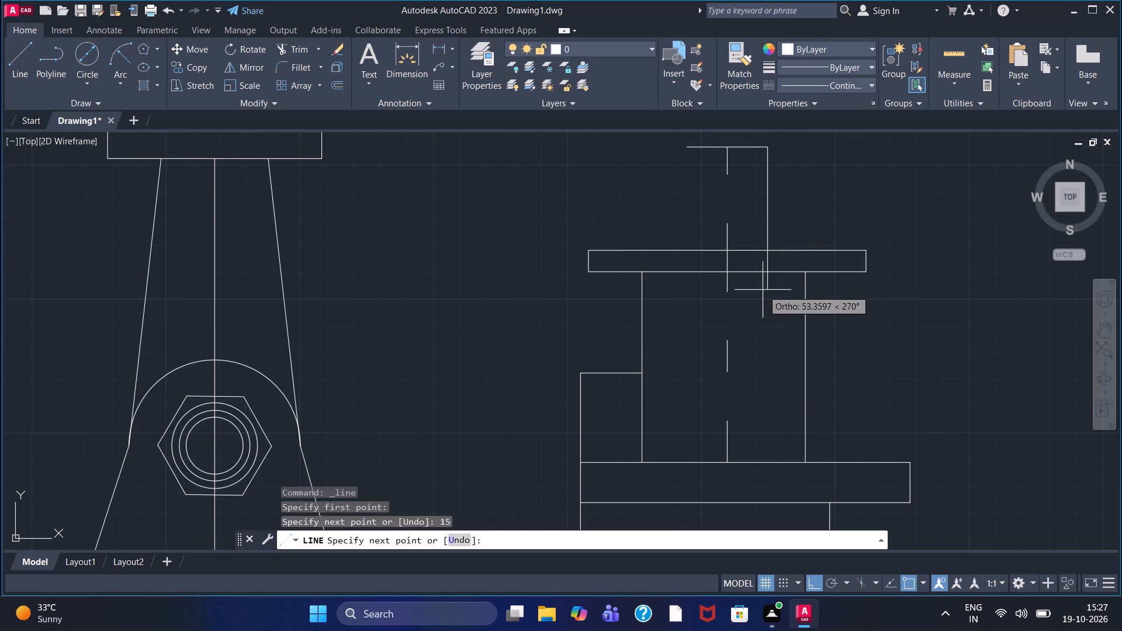
click(759, 360)
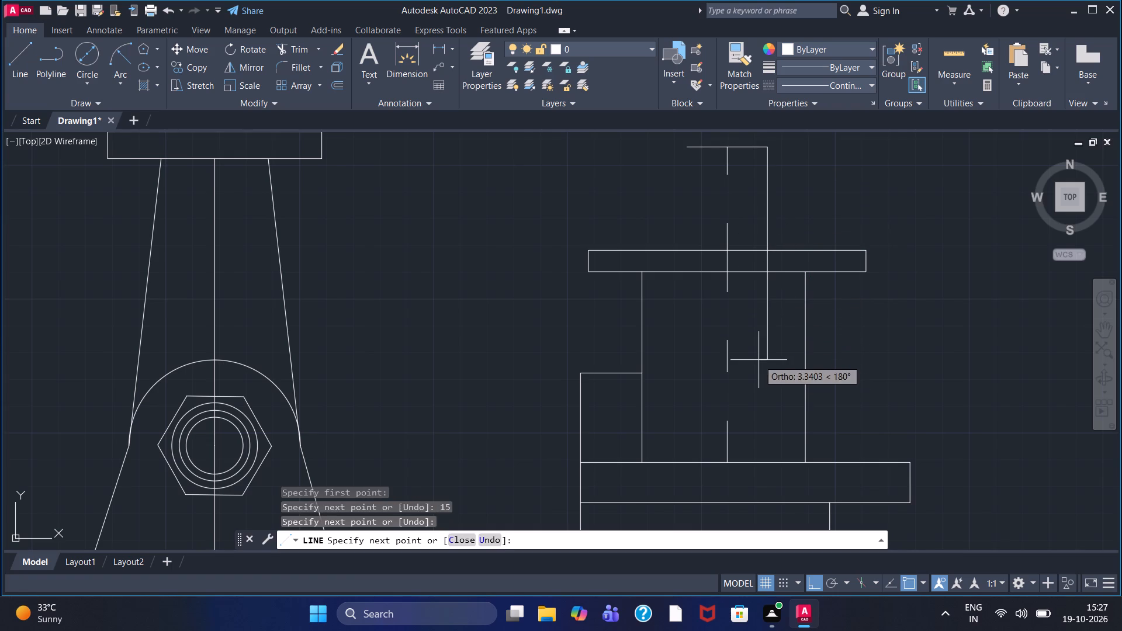
text(30)
key(Return)
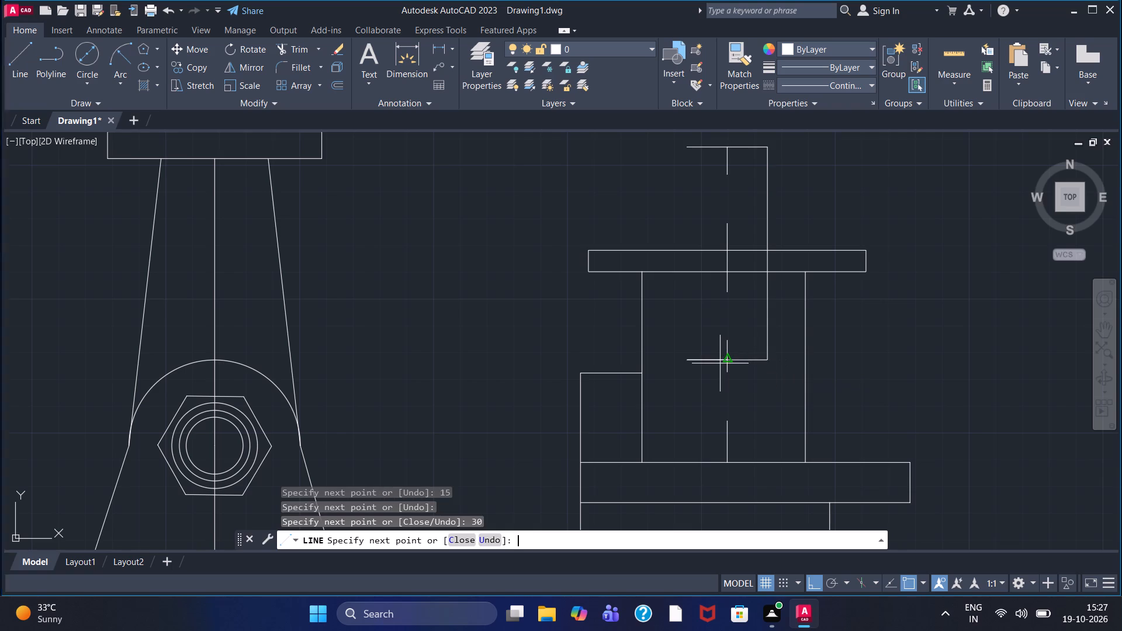
click(689, 151)
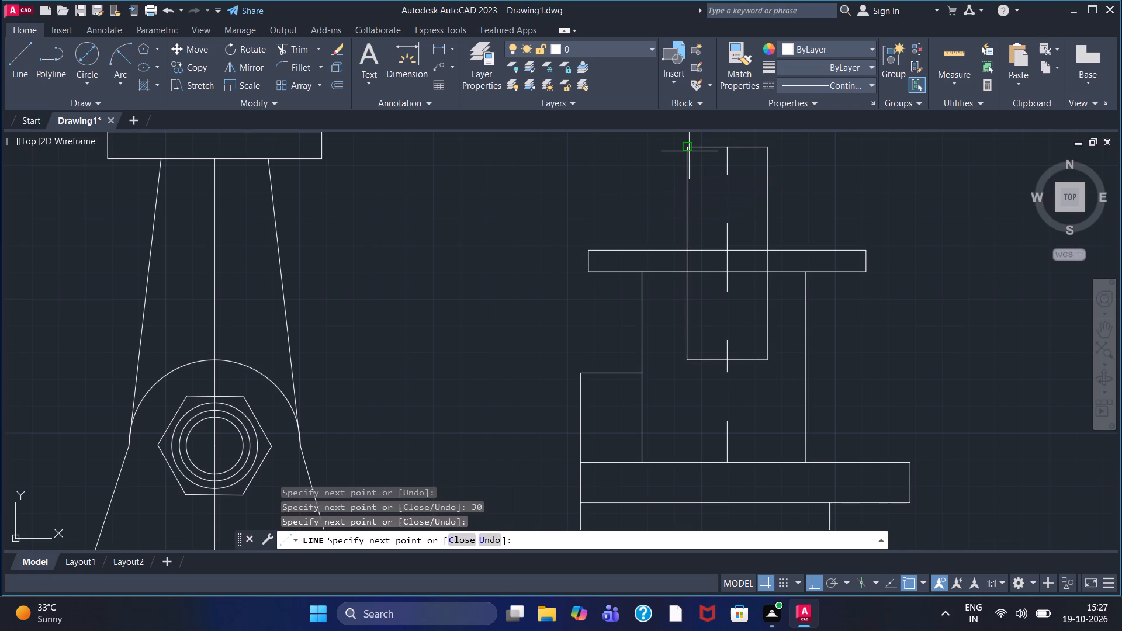
key(Escape)
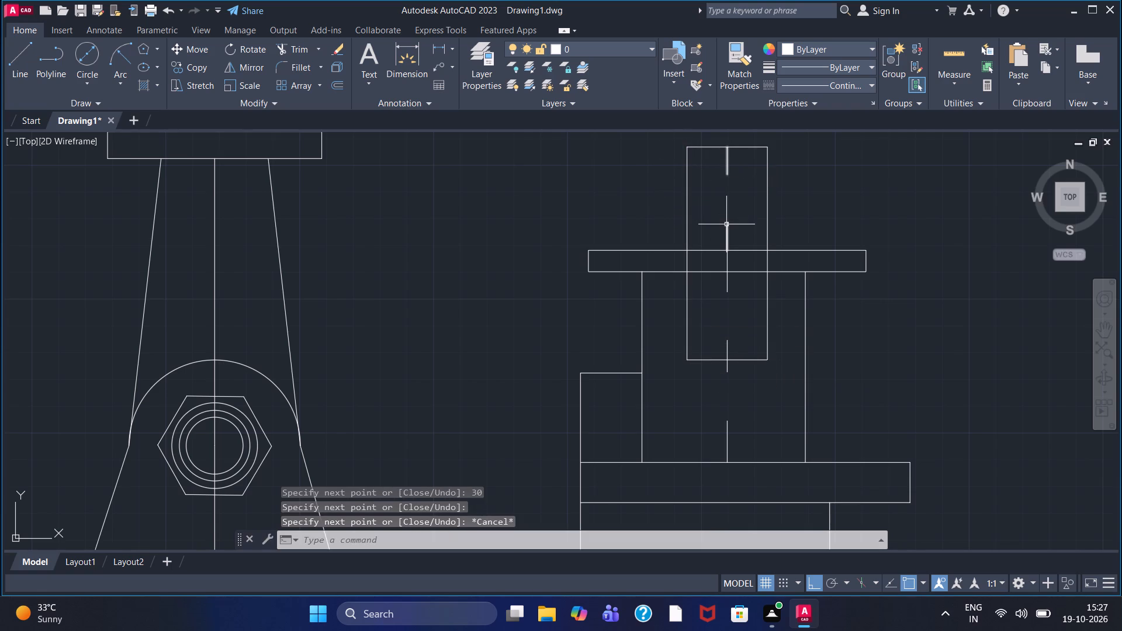
Draw a 20-unit-wide, open-topped narrower section below the central post, with a left side about 30.5 units long.
click(27, 62)
click(700, 350)
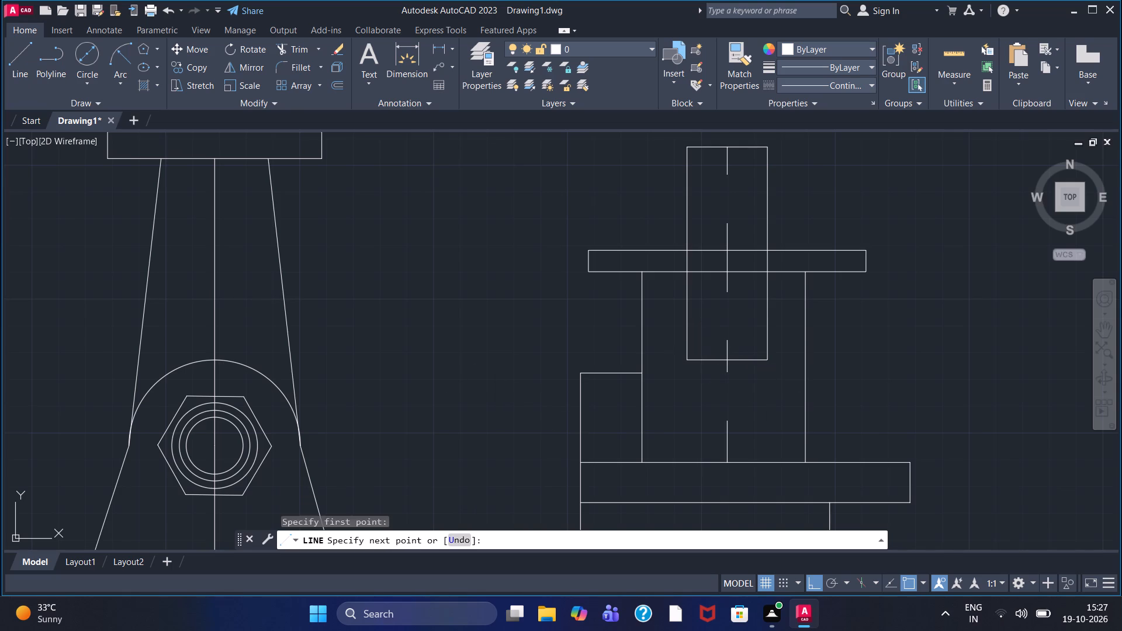
click(695, 432)
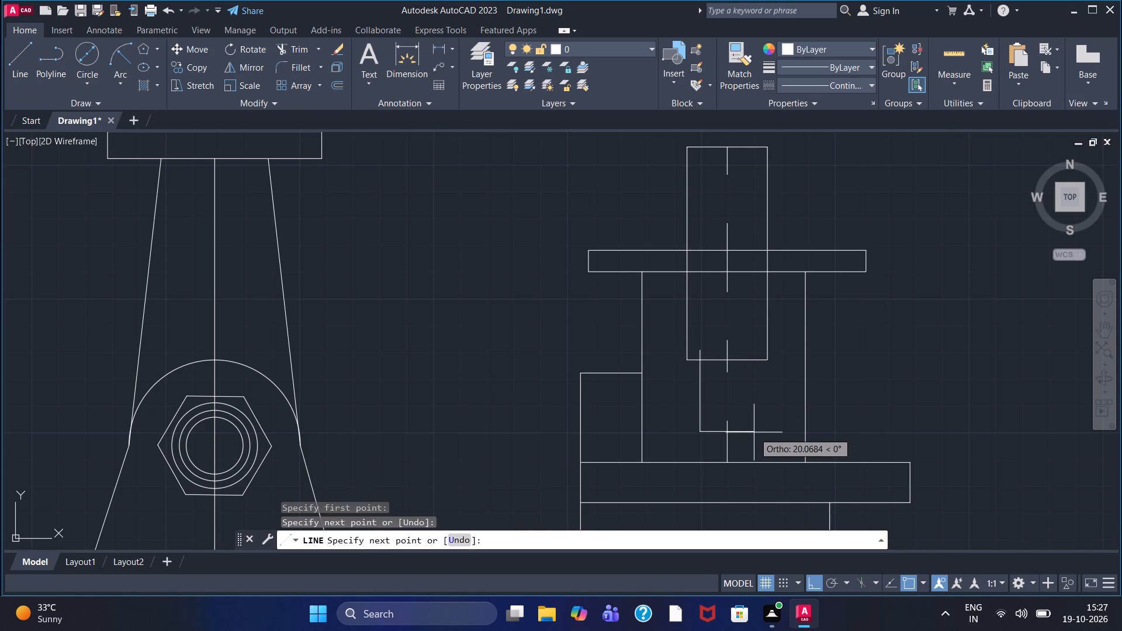
text(20)
key(Return)
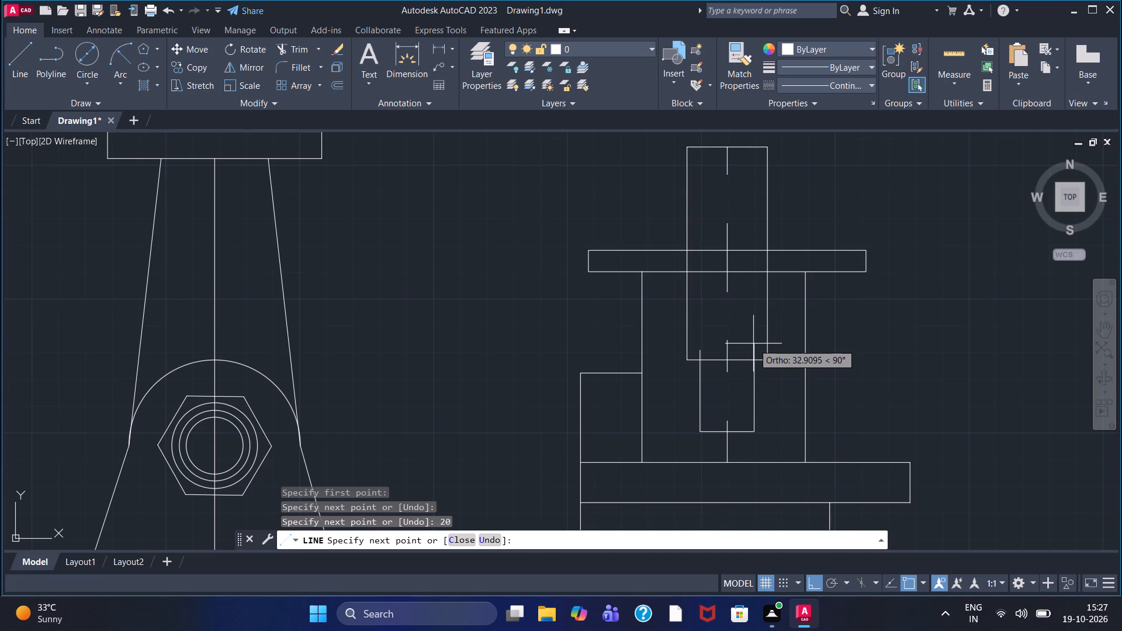
click(753, 344)
right_click(753, 344)
click(763, 349)
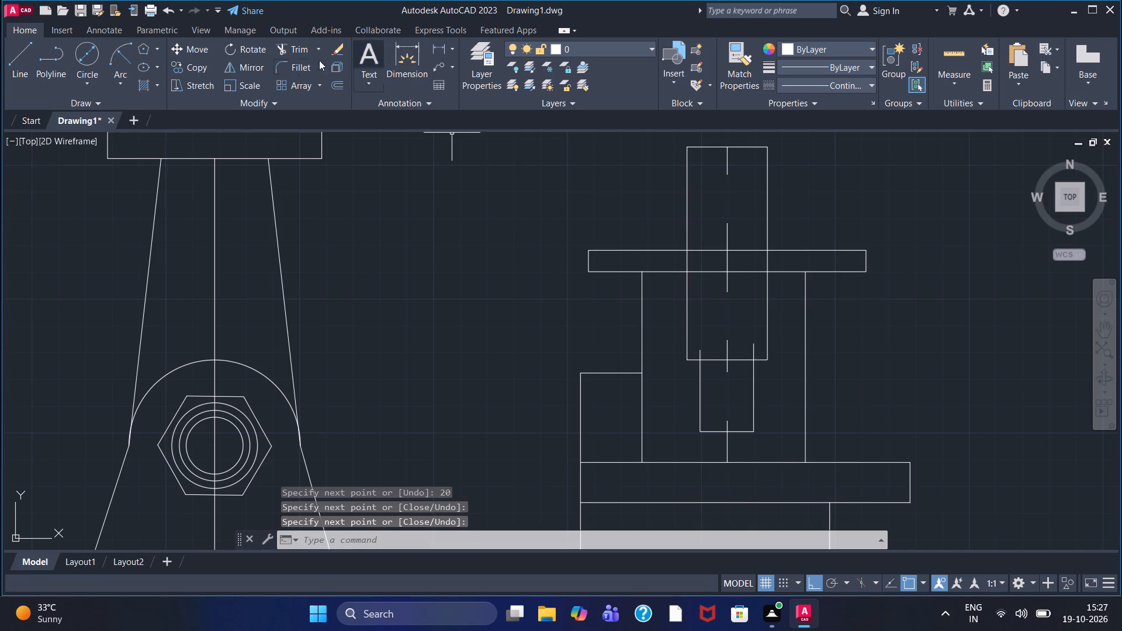
Trim the narrower section's two side lines where they extend above the central post's lower edge.
click(295, 48)
scroll(685, 349, up, 2)
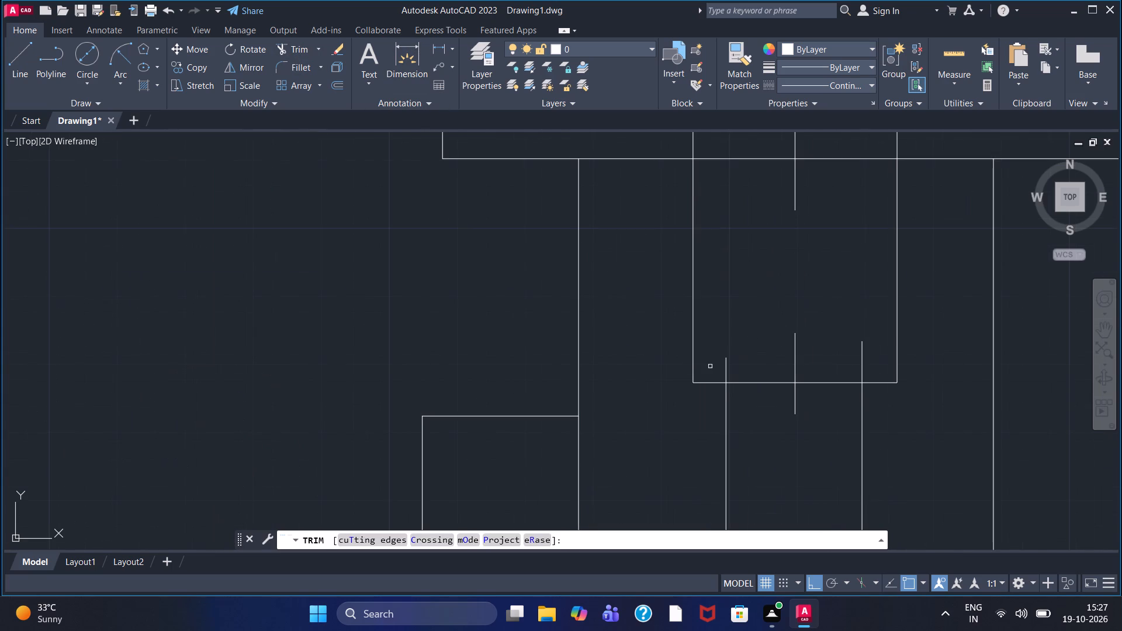
drag(711, 366, 733, 368)
drag(854, 370, 871, 364)
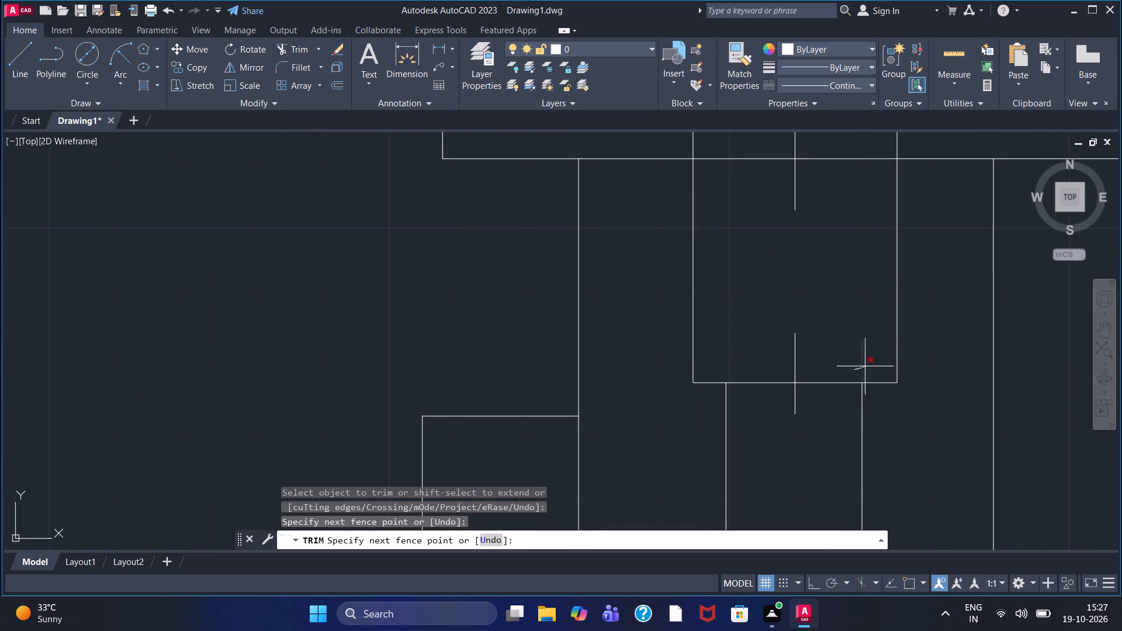
drag(871, 364, 871, 363)
scroll(871, 367, down, 1)
middle_drag(834, 455, 833, 383)
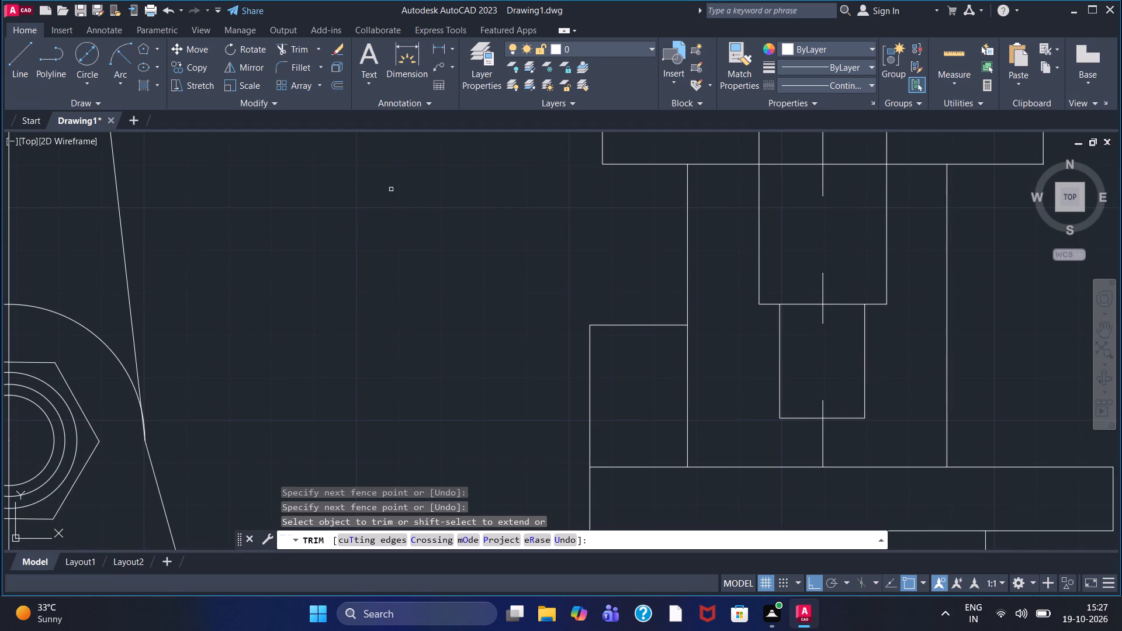
Draw a pointed tip below the narrower section, from its lower corners to the centreline's lower end on the horizontal plate.
click(32, 53)
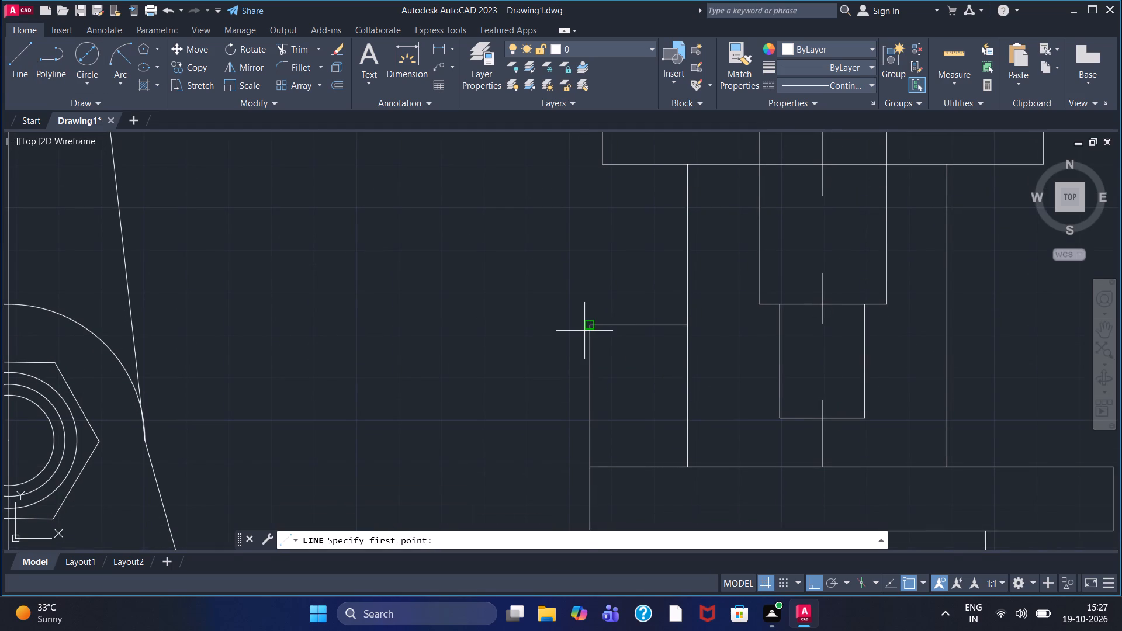
key(F8)
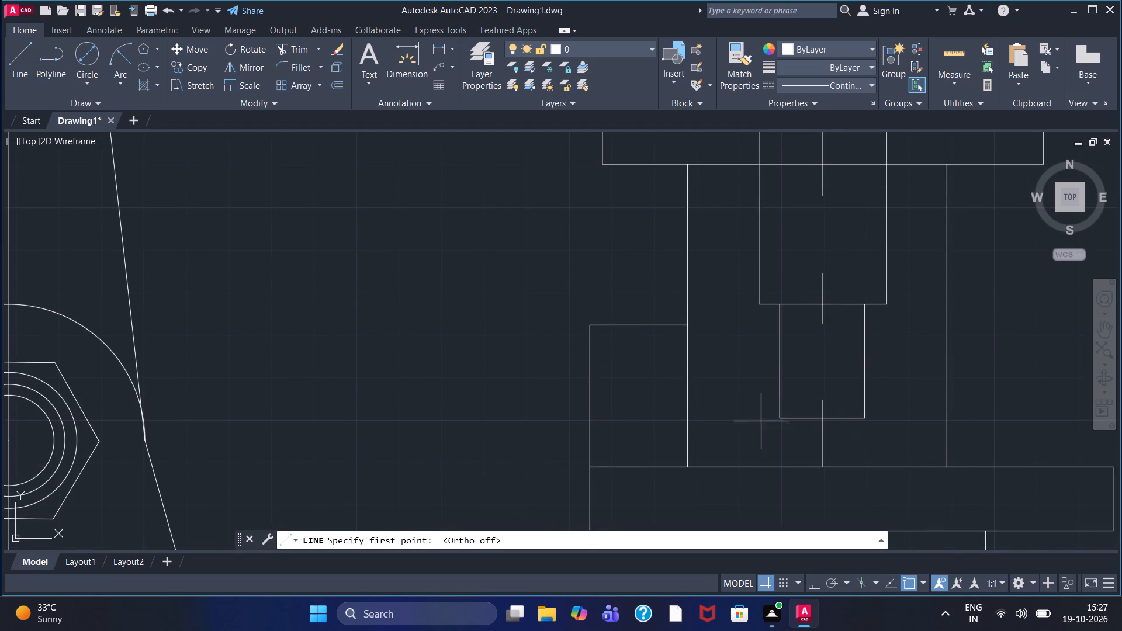
click(777, 418)
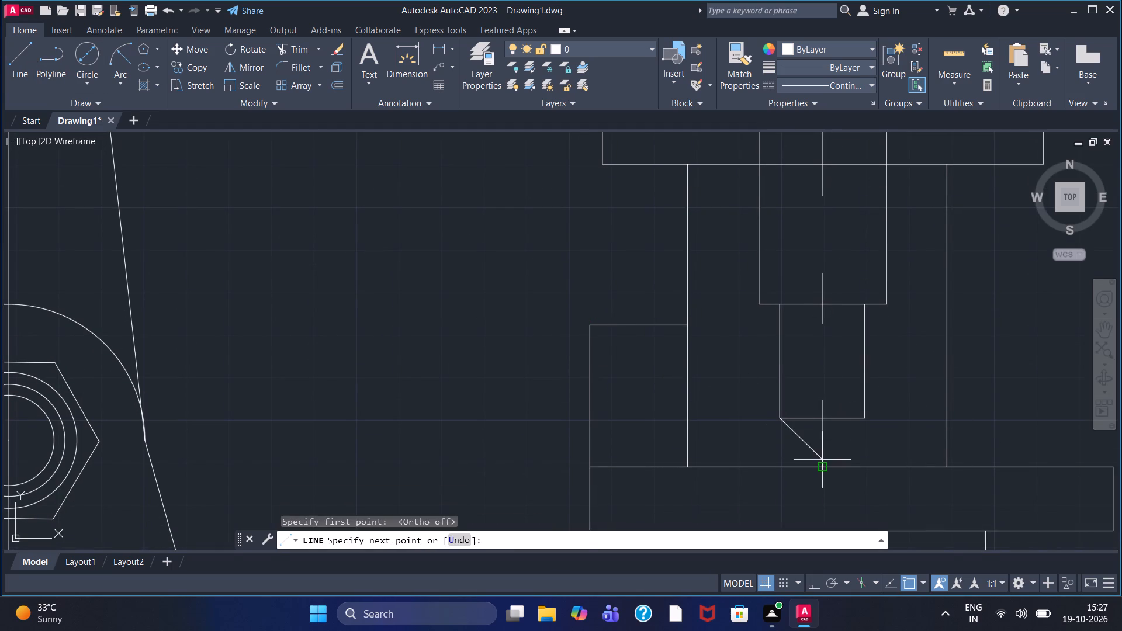
click(822, 464)
click(862, 418)
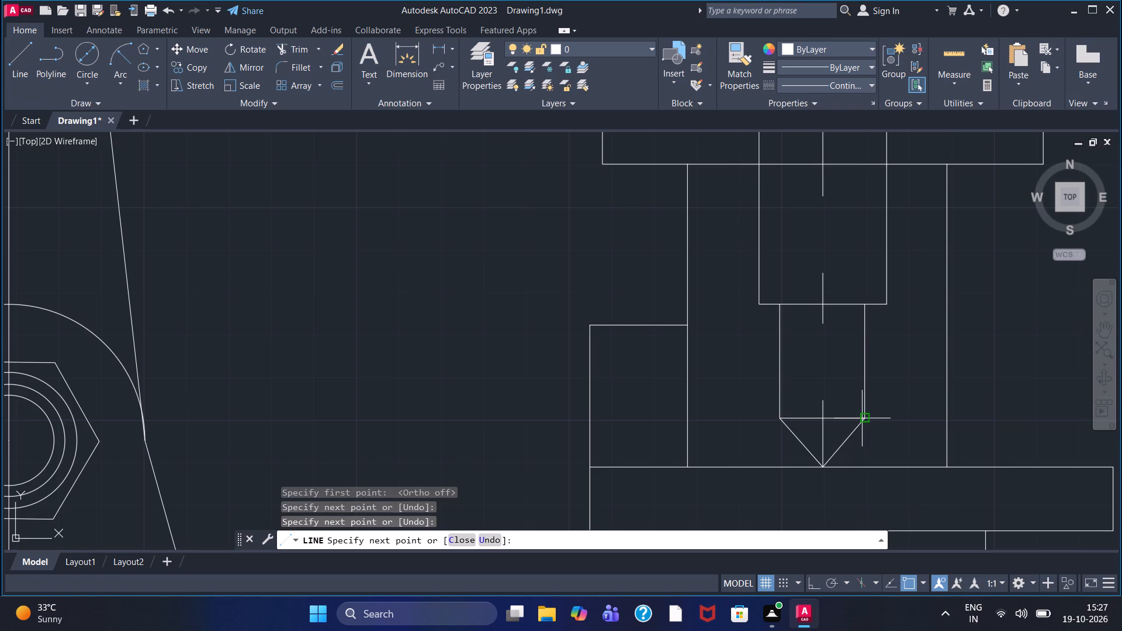
key(Escape)
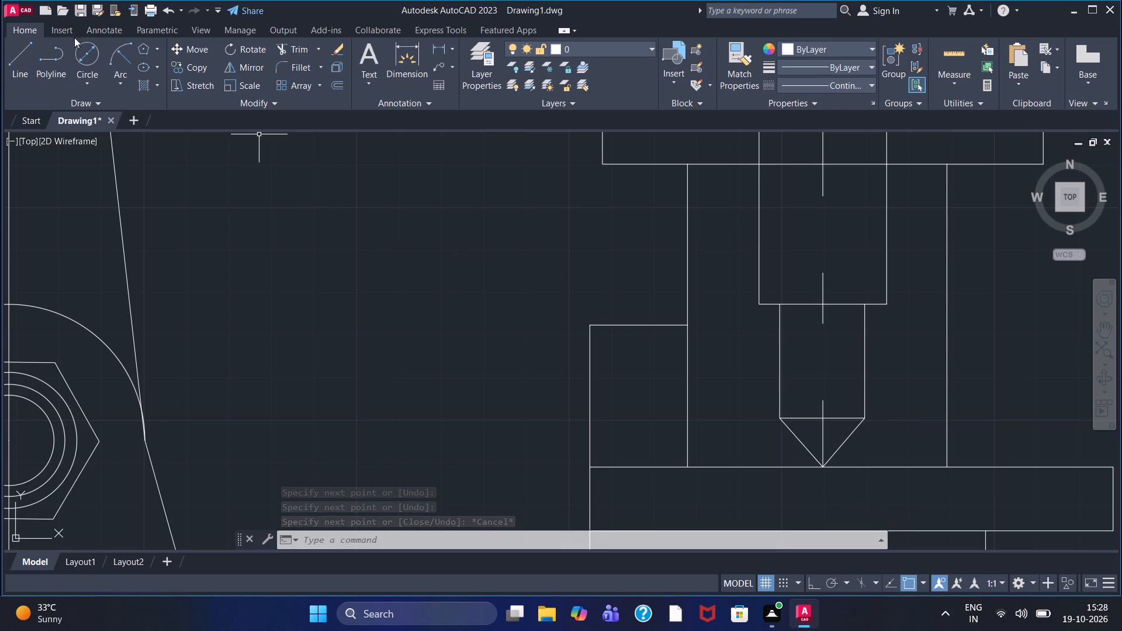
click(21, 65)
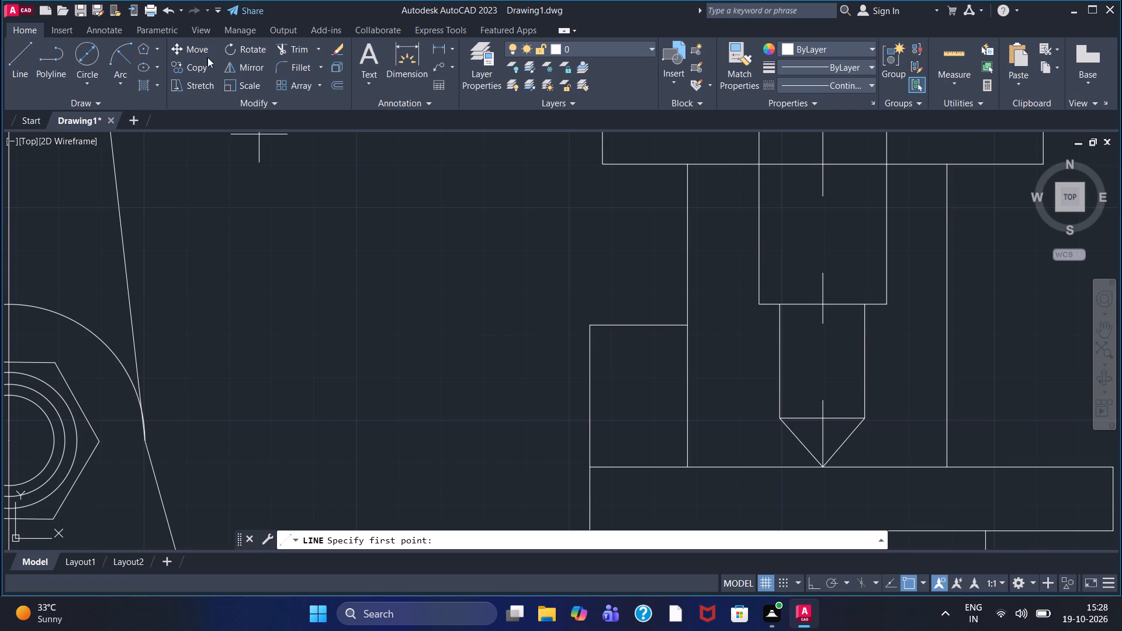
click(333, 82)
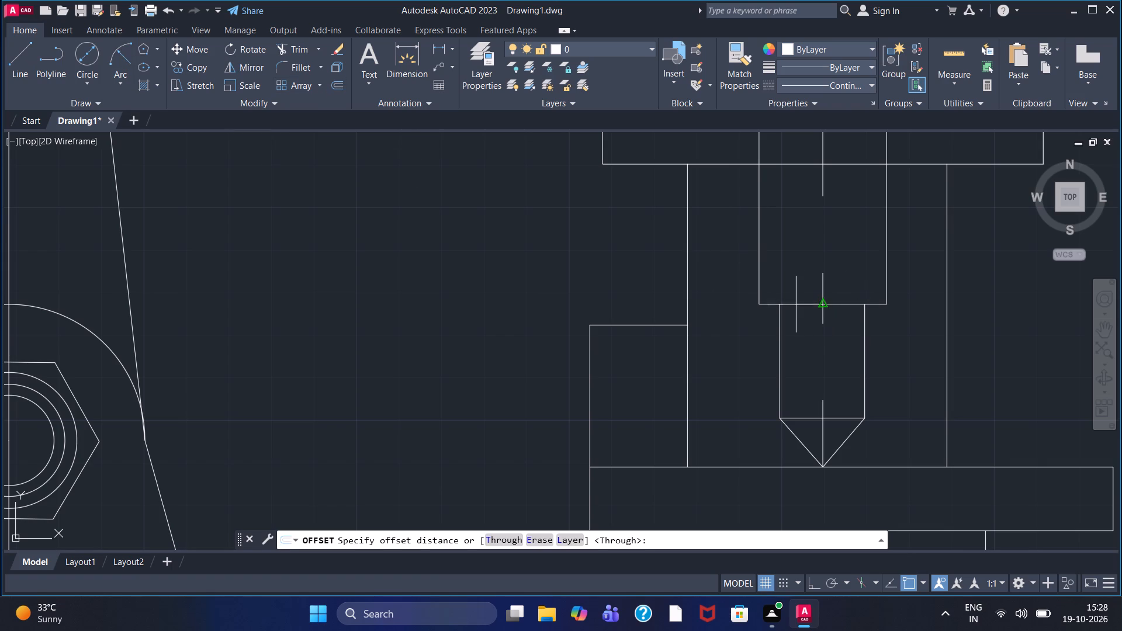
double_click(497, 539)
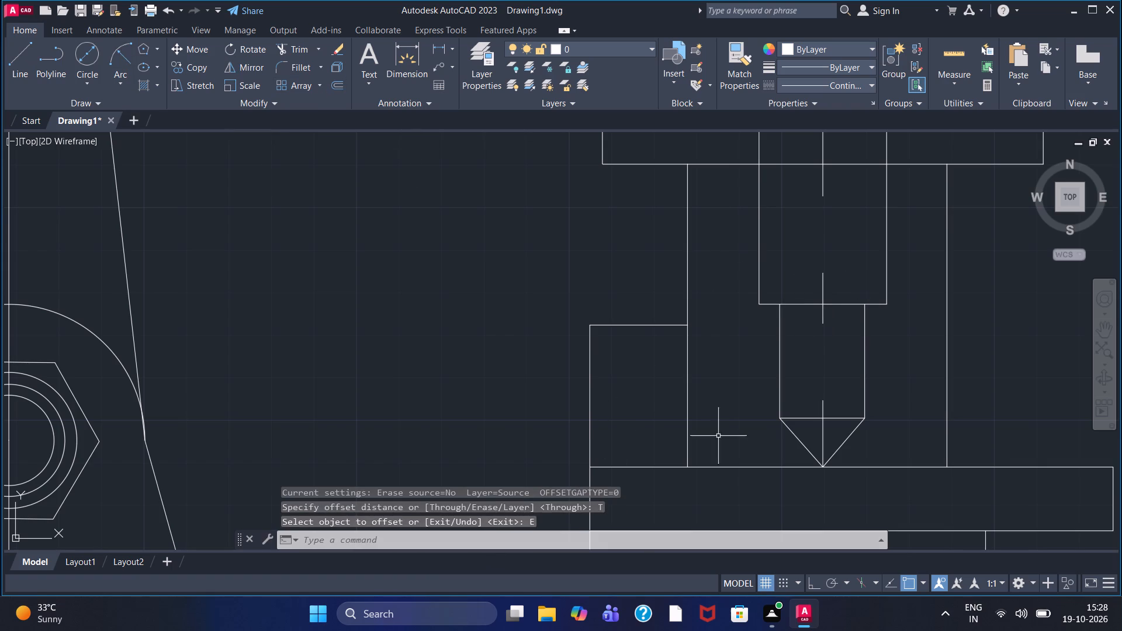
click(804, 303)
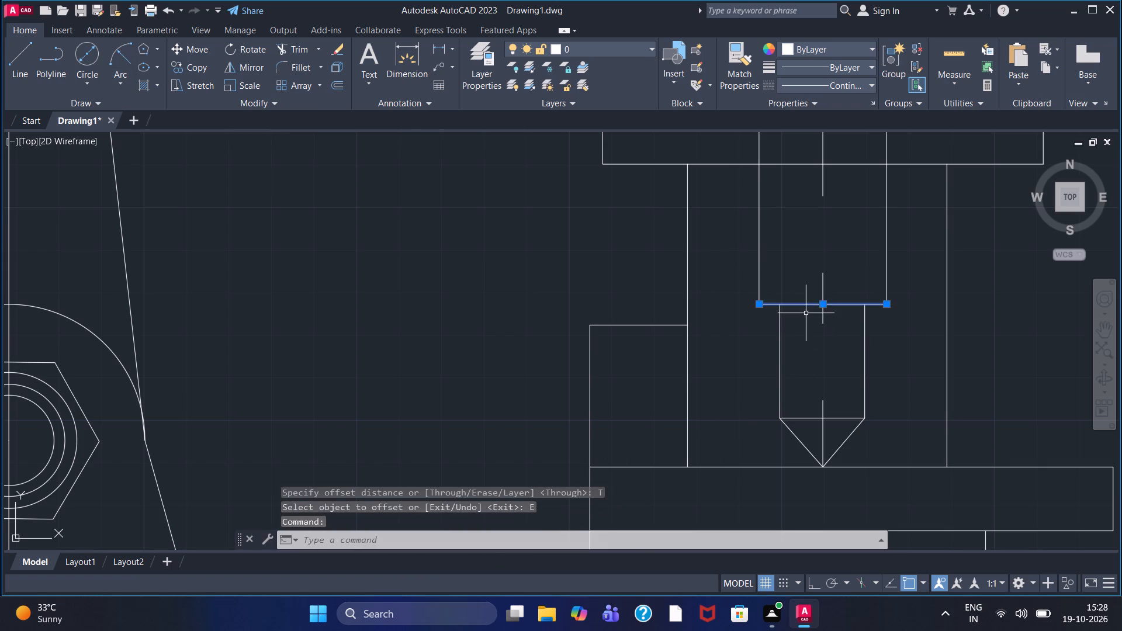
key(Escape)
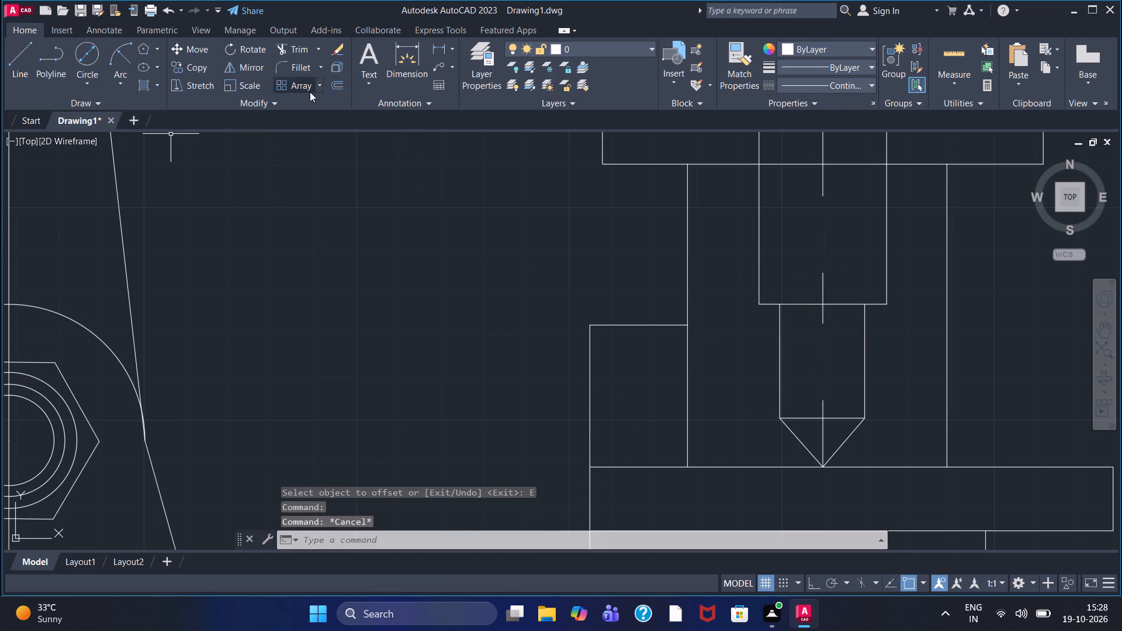
Offset the central post's lower edge 3 units downward using the Through option.
click(337, 85)
click(510, 537)
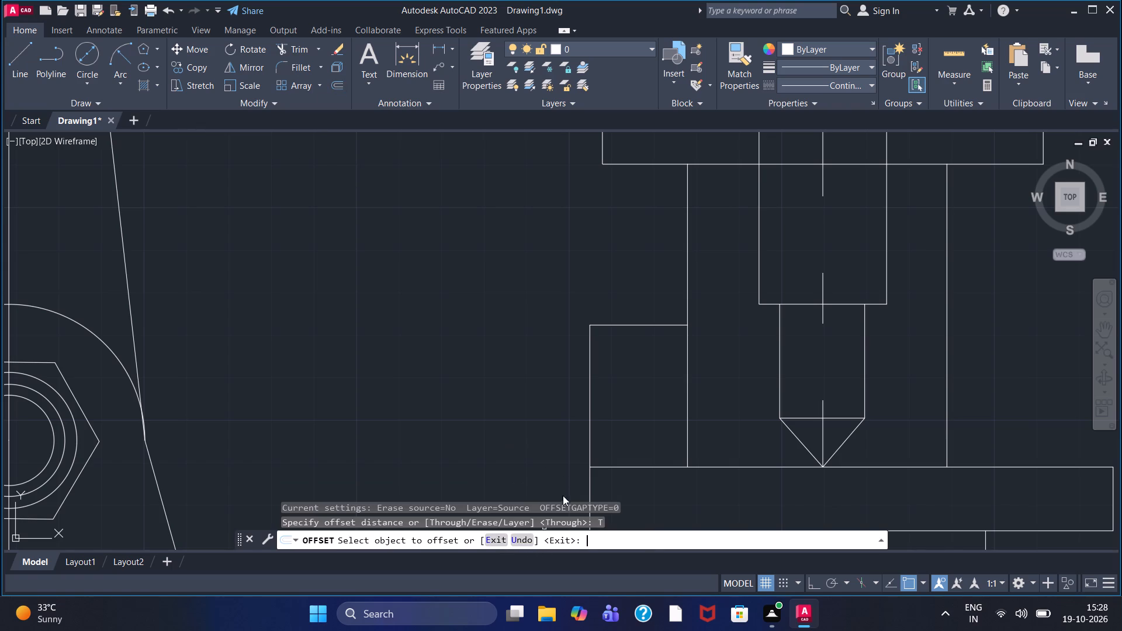
click(805, 307)
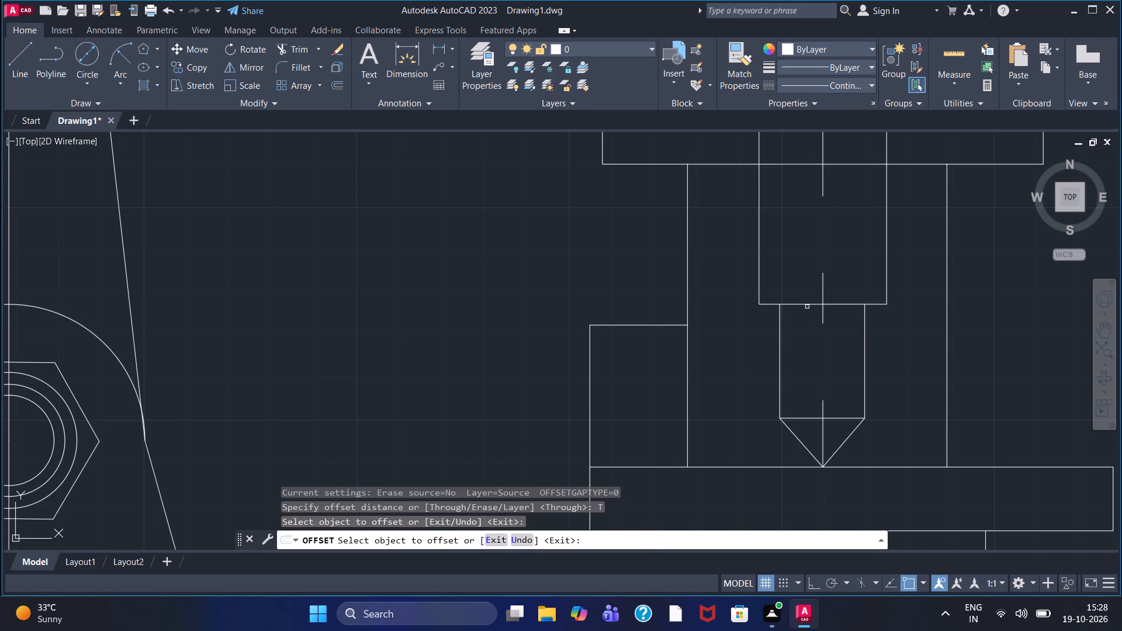
click(810, 305)
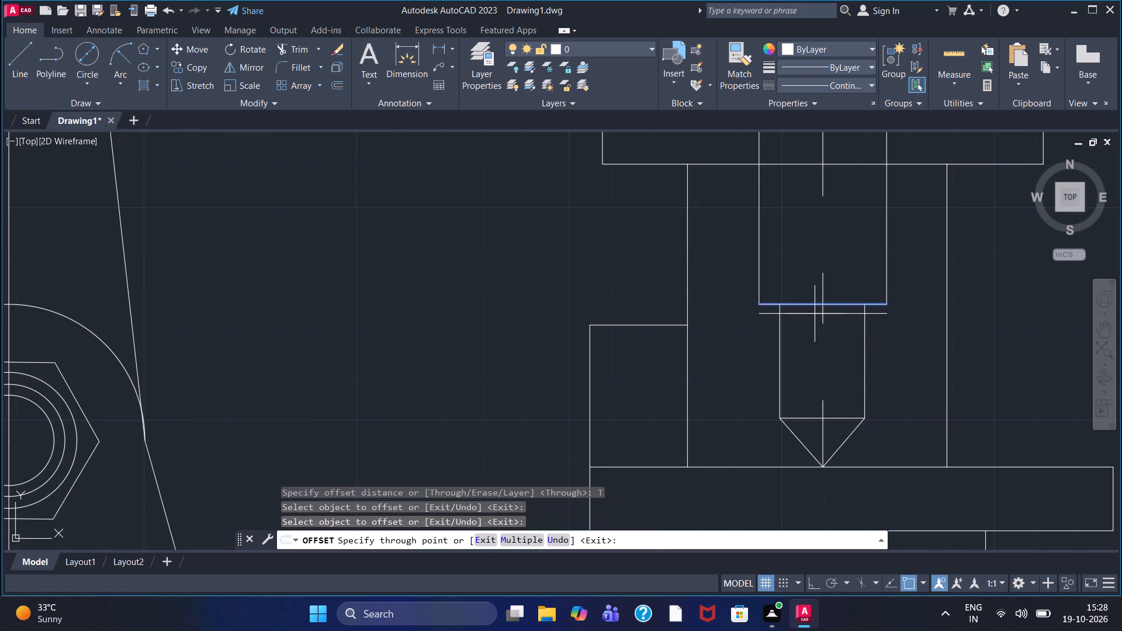
key(3)
key(Return)
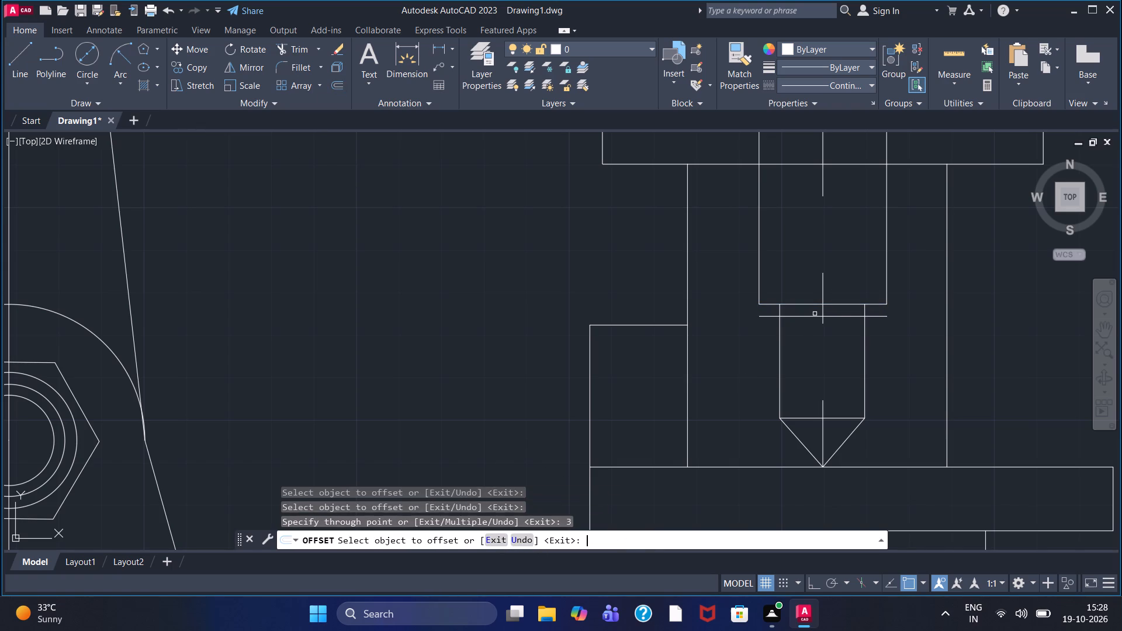
key(Escape)
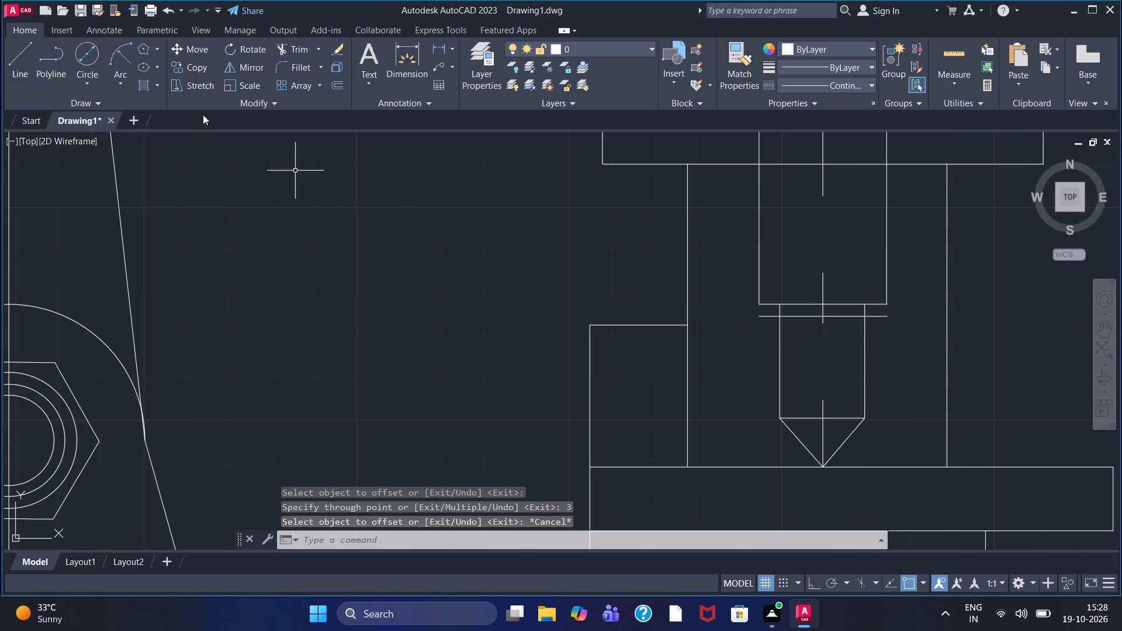
Trim both ends of the offset line where they extend beyond the narrower section's sides.
click(286, 48)
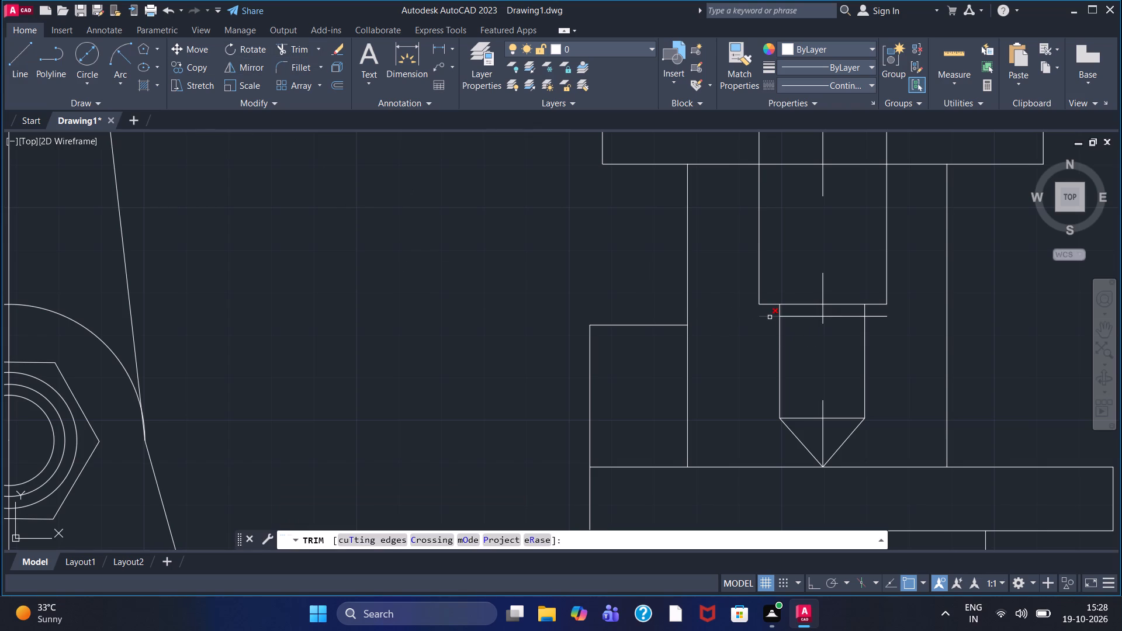
click(768, 318)
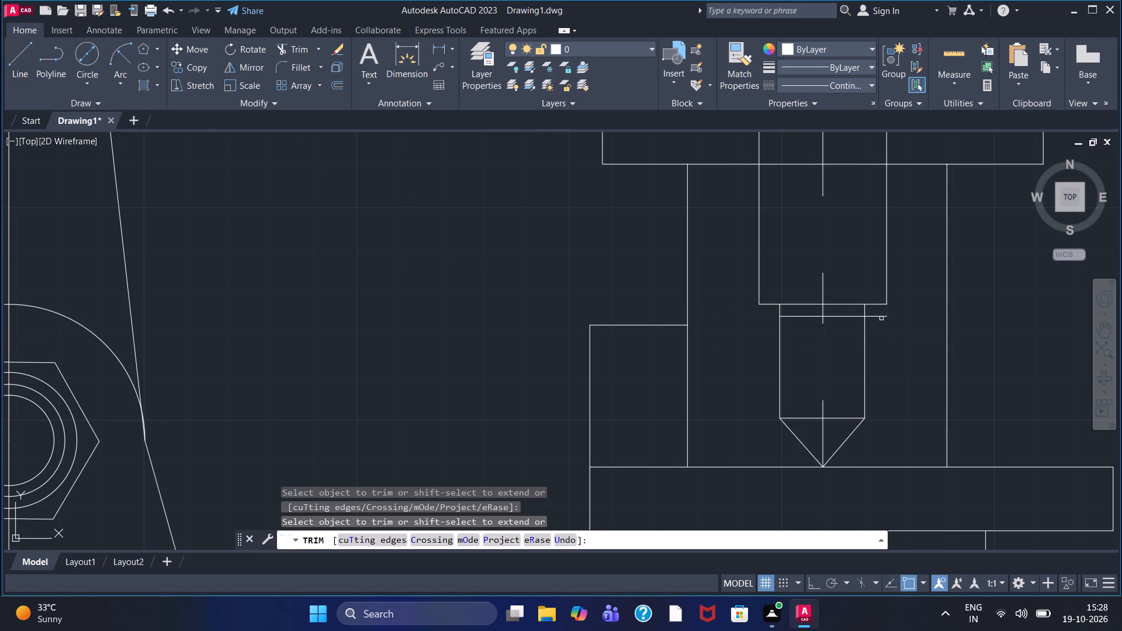
click(881, 318)
Draw two slanted lines joining the central post's lower corners to the ends of the offset line on the narrower section.
click(29, 66)
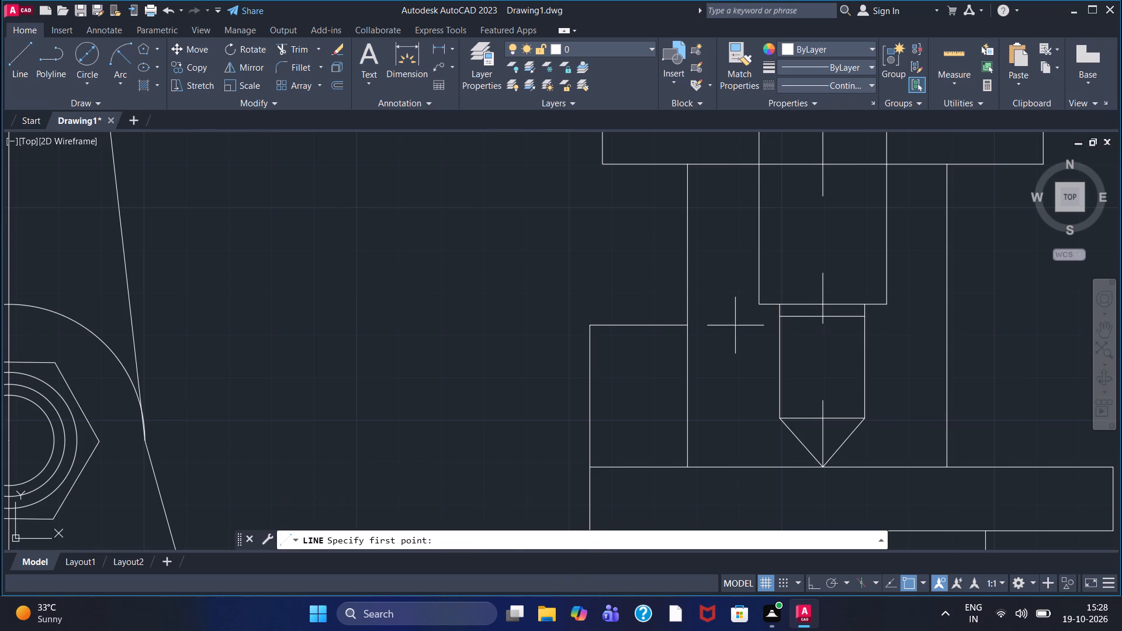
click(757, 308)
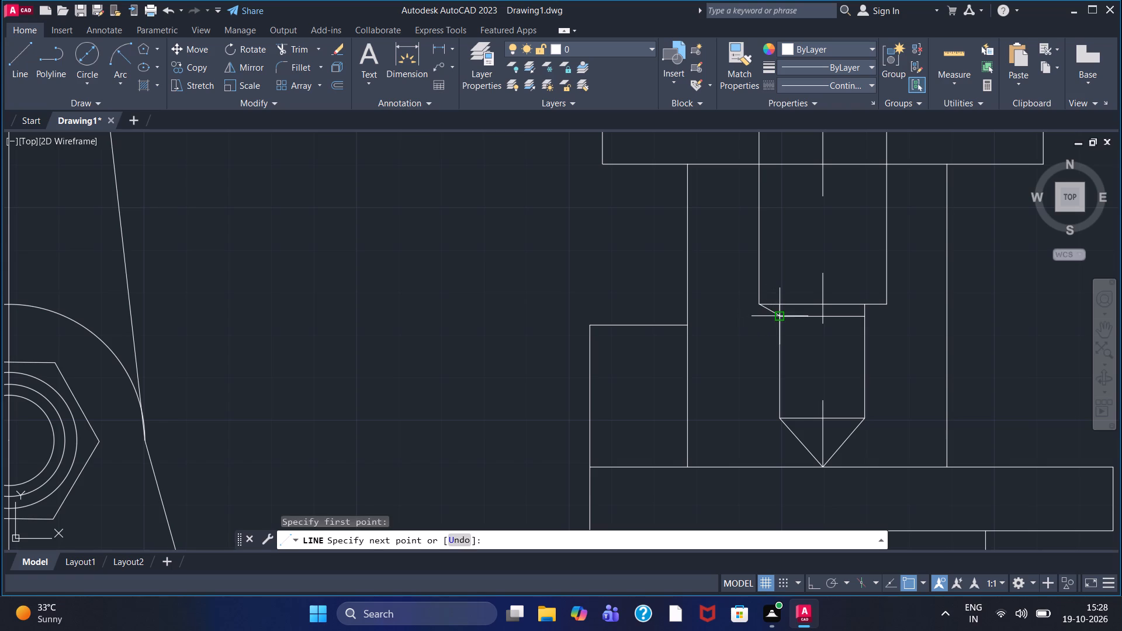
click(776, 319)
right_click(852, 329)
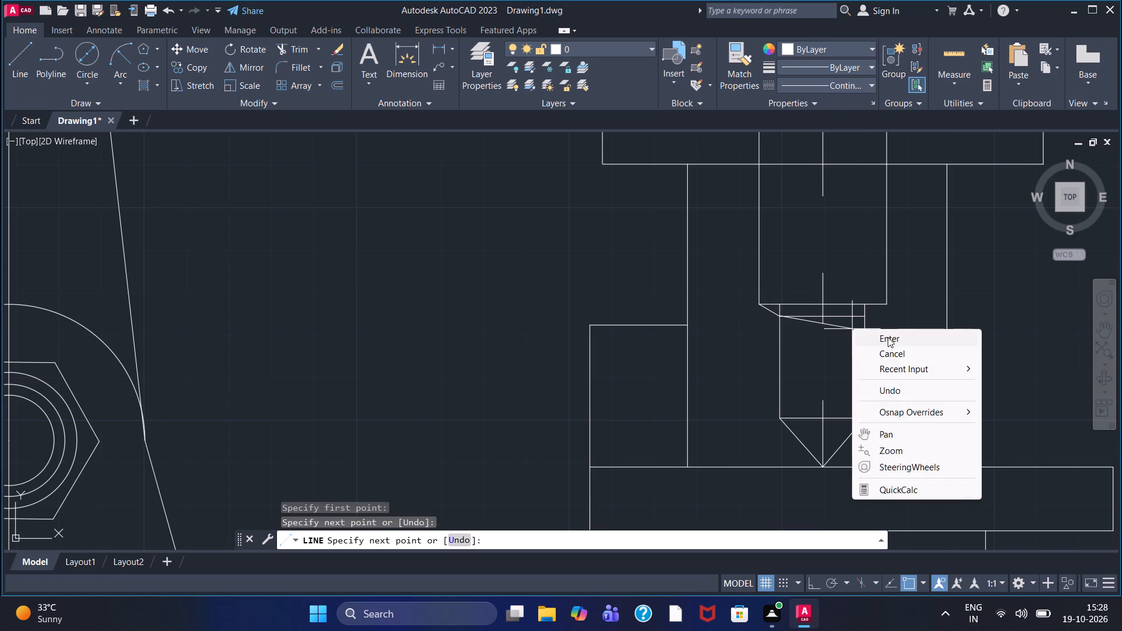
double_click(888, 337)
right_click(888, 337)
click(922, 60)
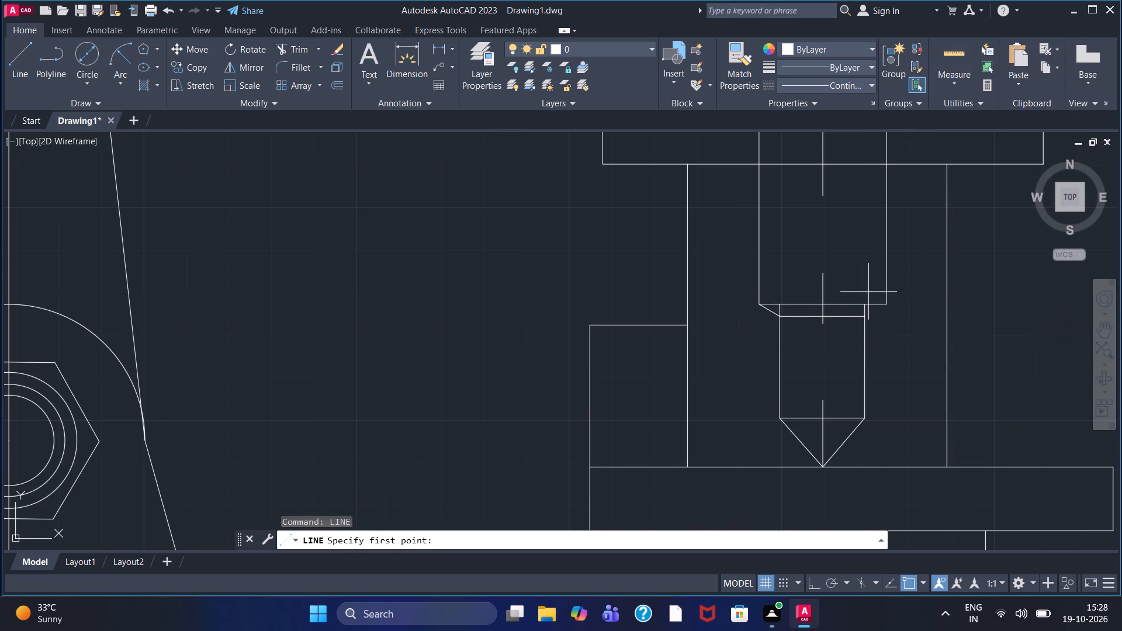
click(866, 324)
click(888, 307)
right_click(888, 307)
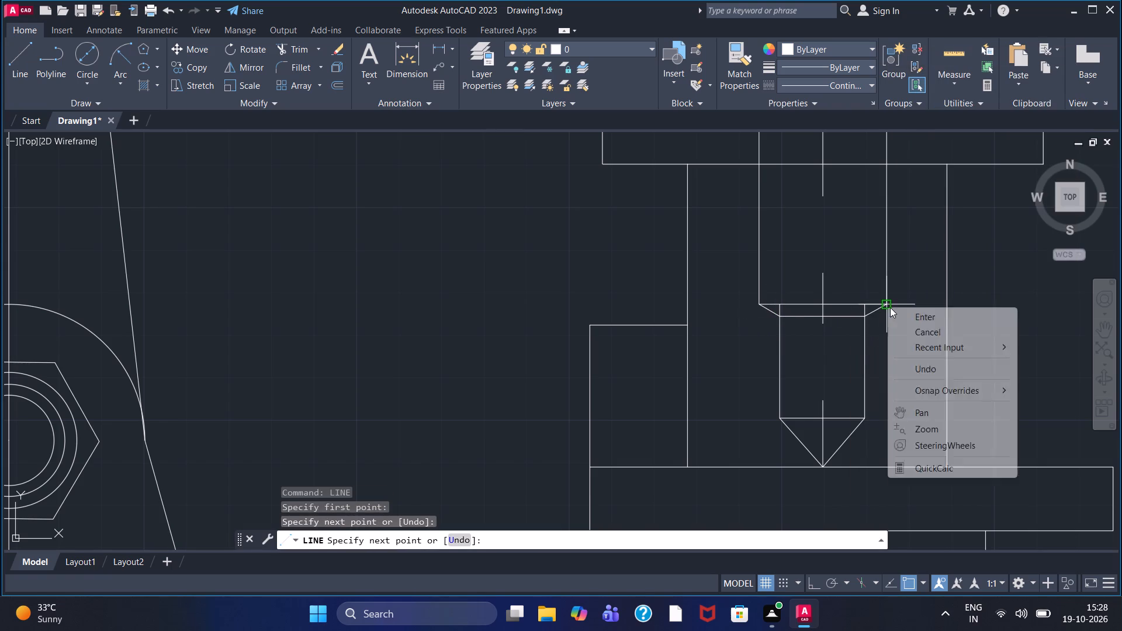
click(897, 310)
With Ortho on, draw a head outline from the side block's upper outer corner: 8 down, 10 outward, 50 down, then 8 and 2 back inward.
scroll(896, 319, down, 2)
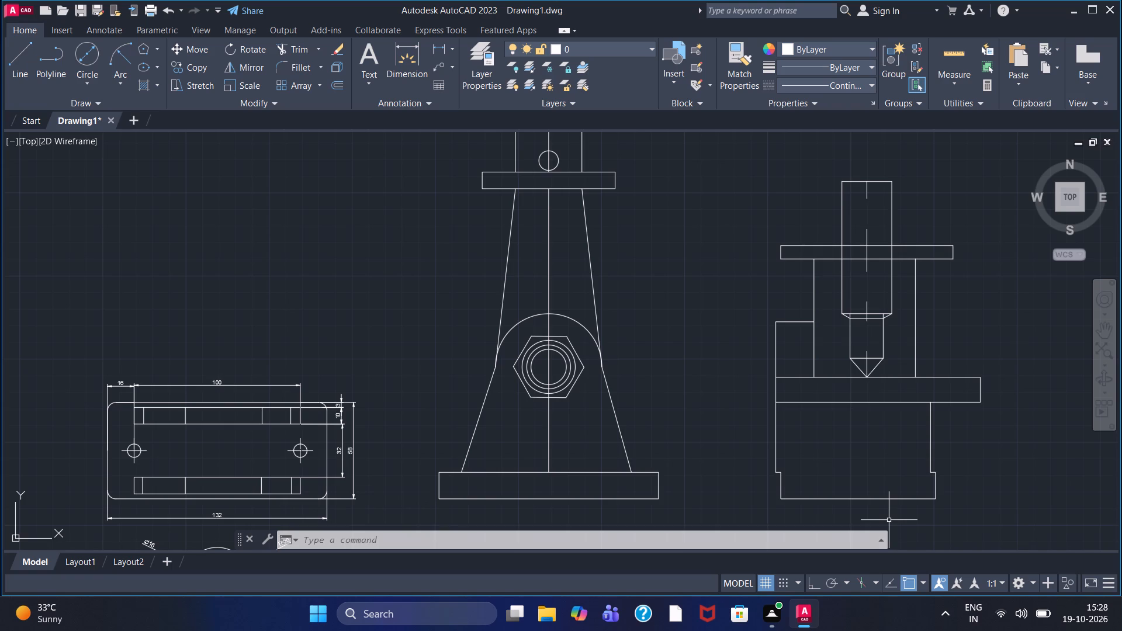
click(8, 72)
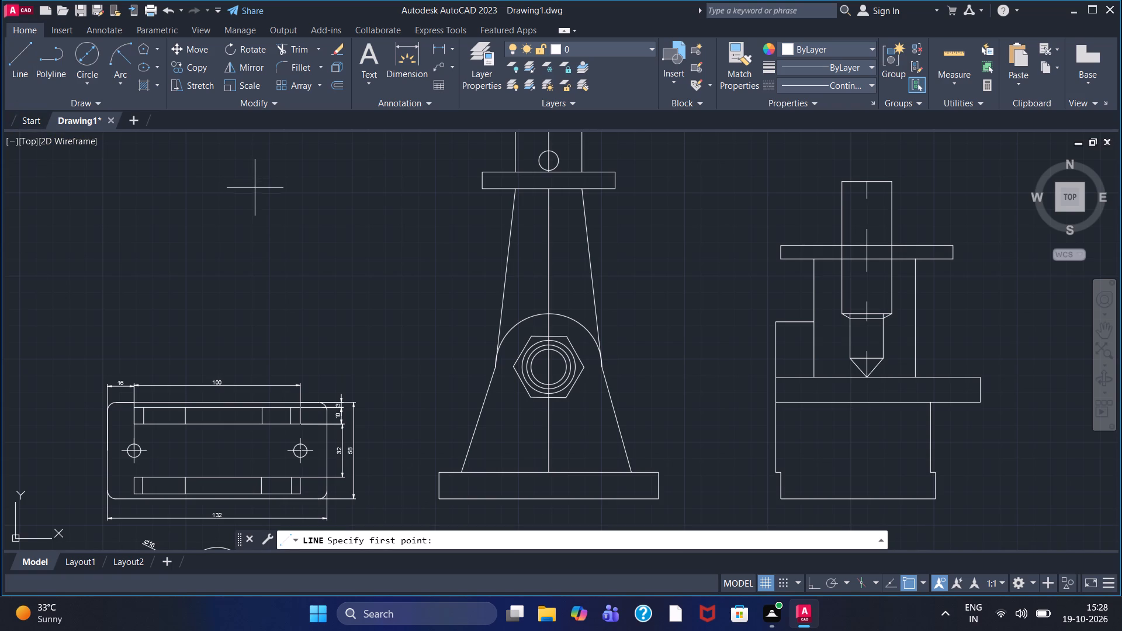
key(F8)
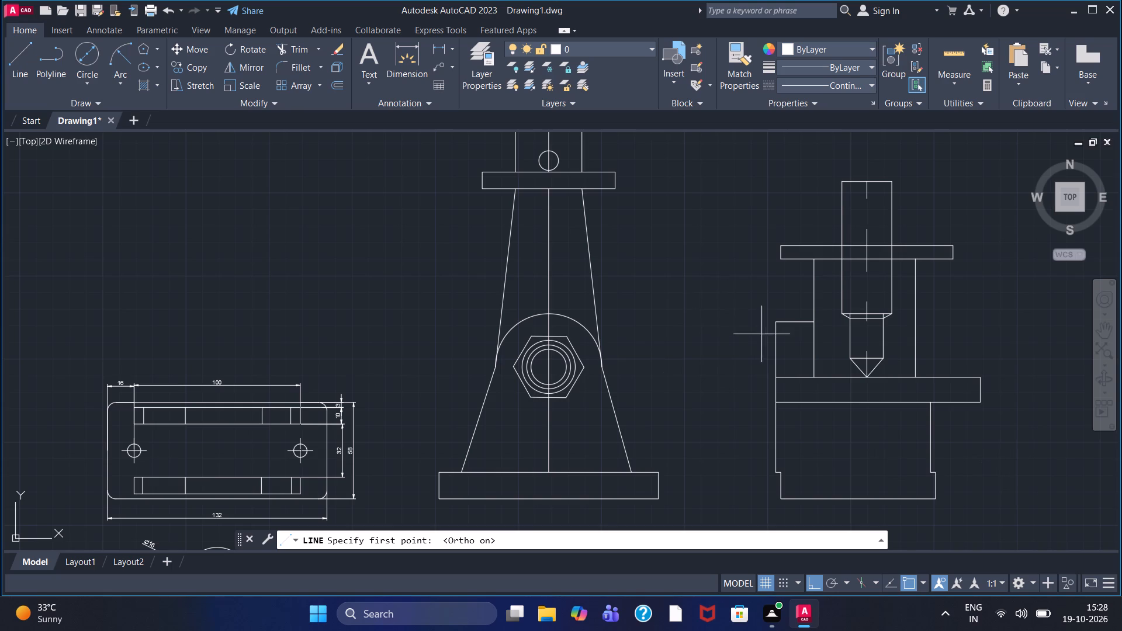
click(779, 325)
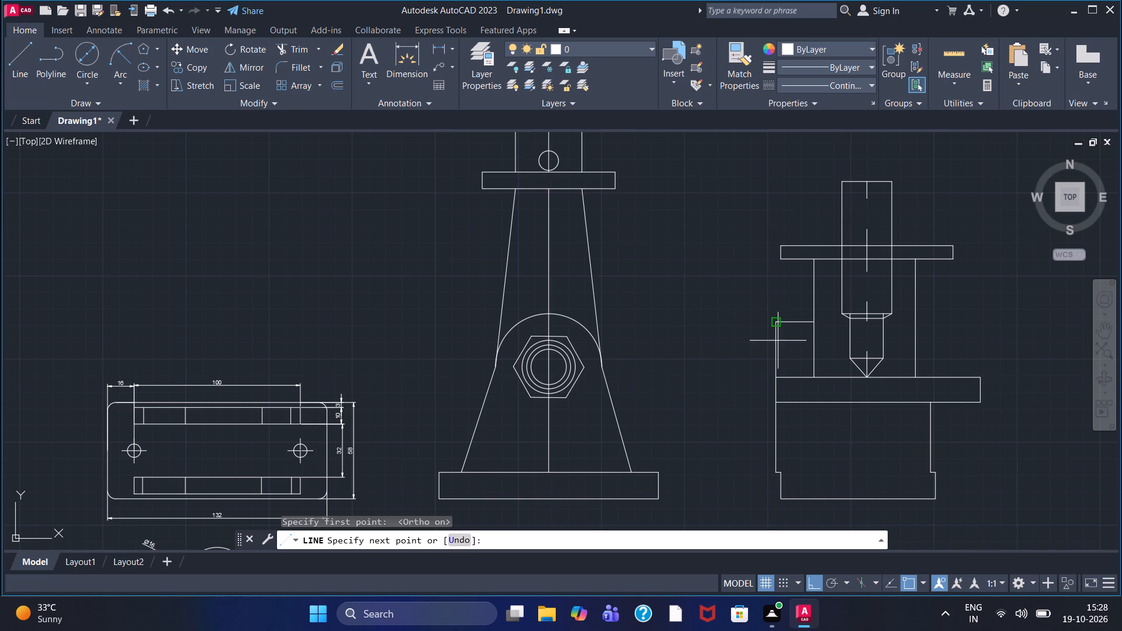
click(775, 346)
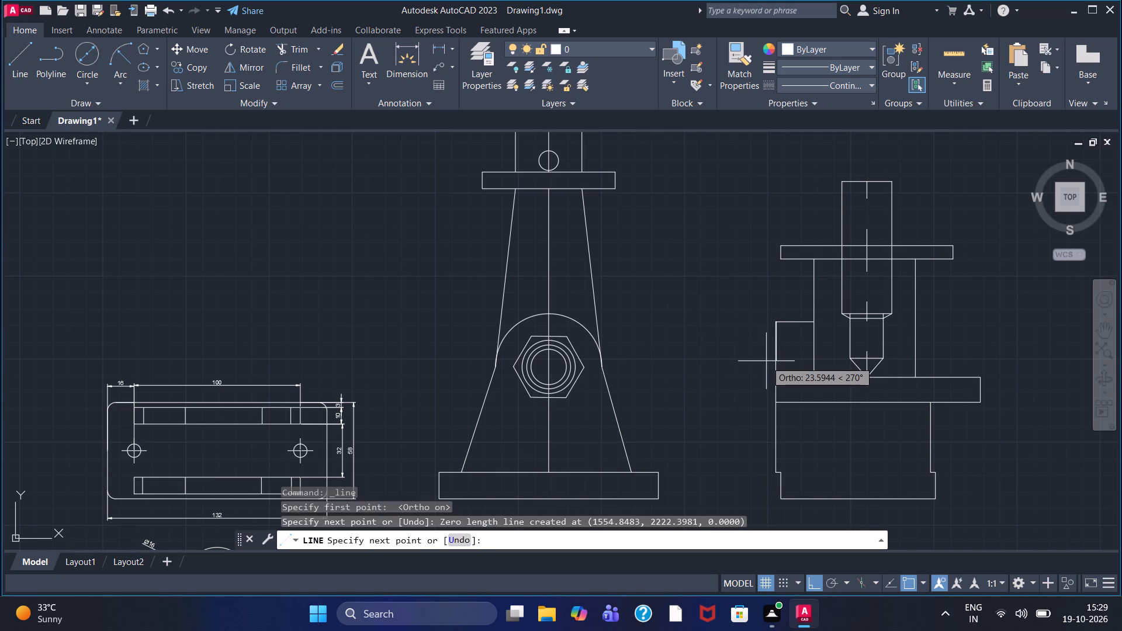
key(8)
key(Return)
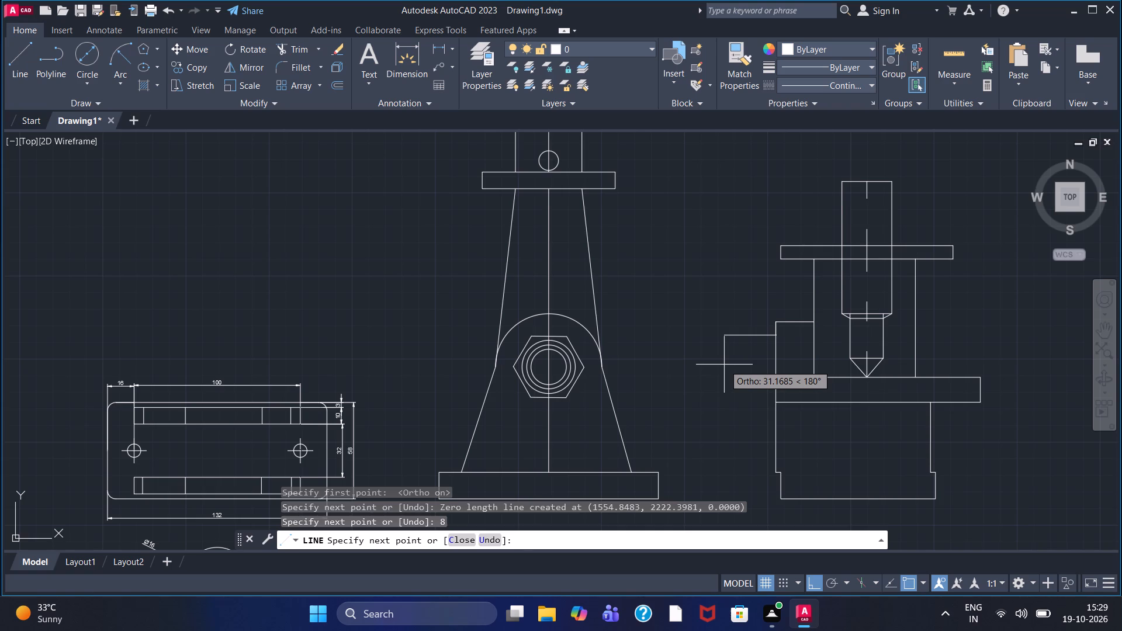
text(10)
key(Return)
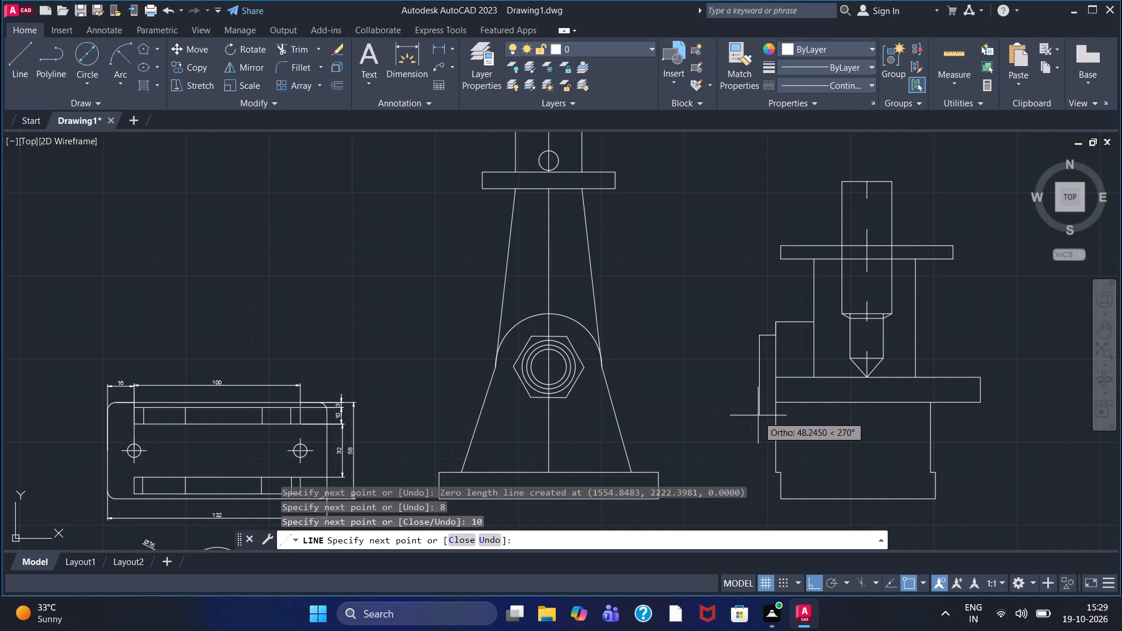
text(50)
key(Return)
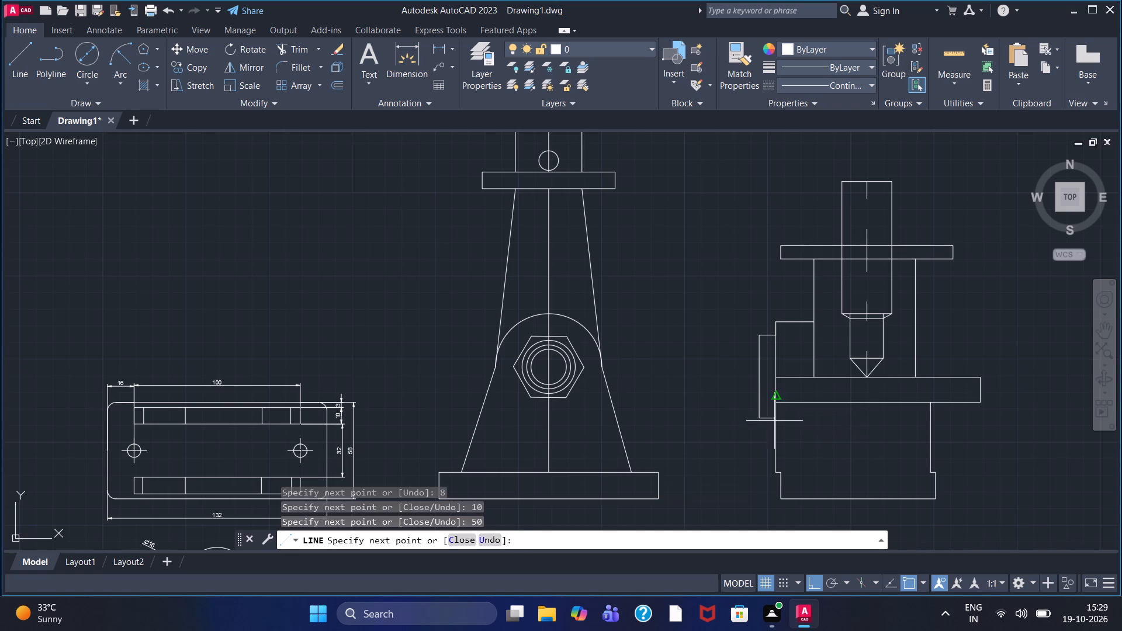
key(8)
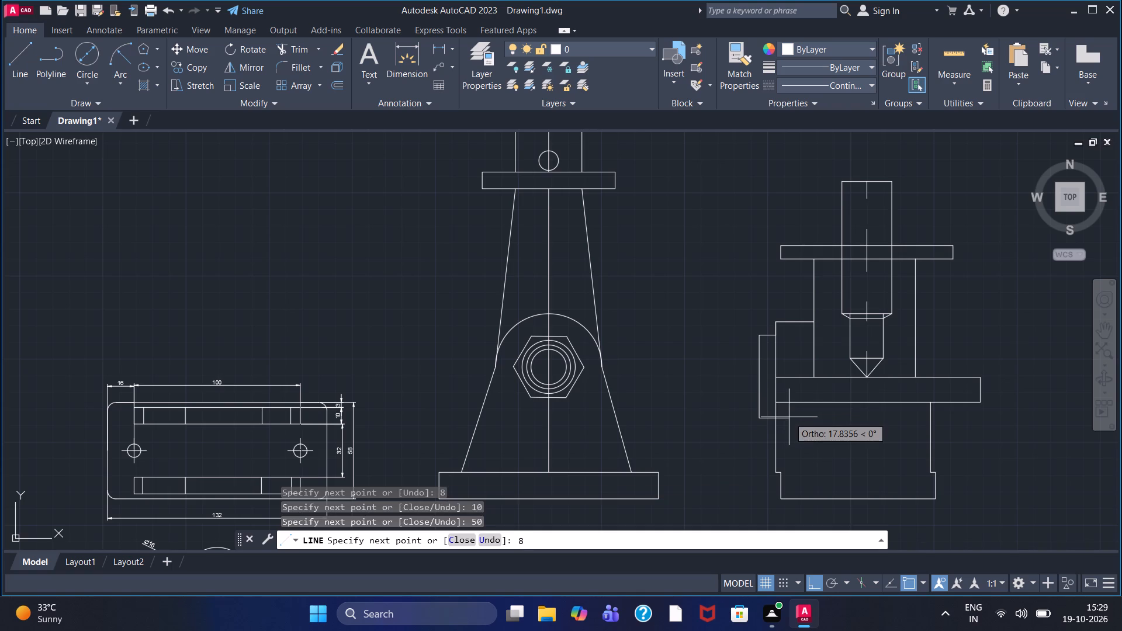
key(Return)
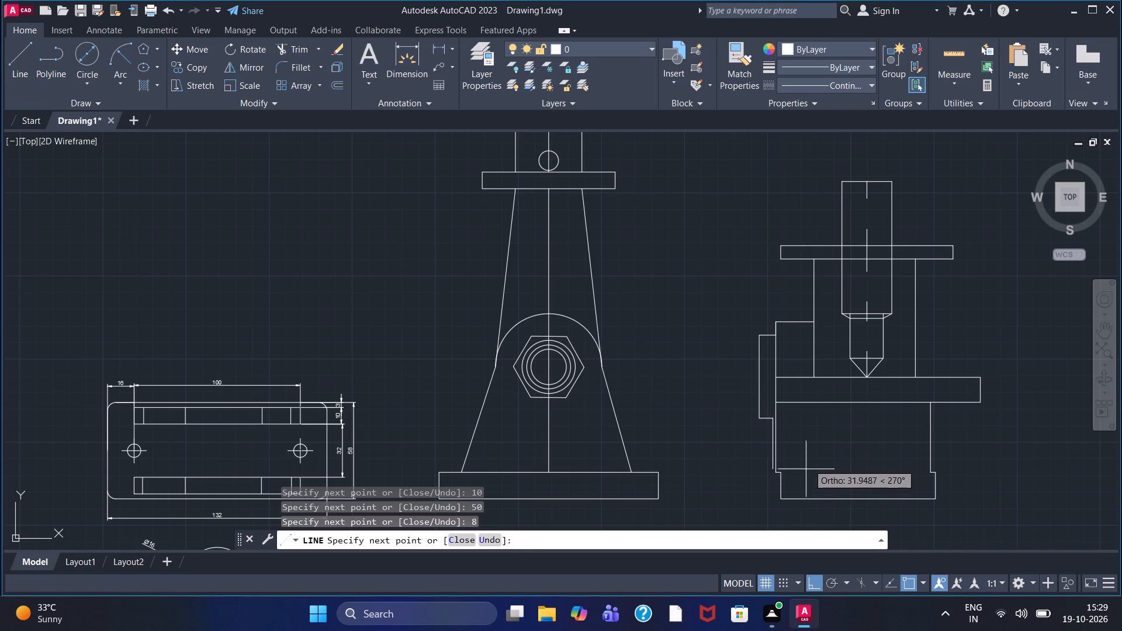
key(2)
key(Return)
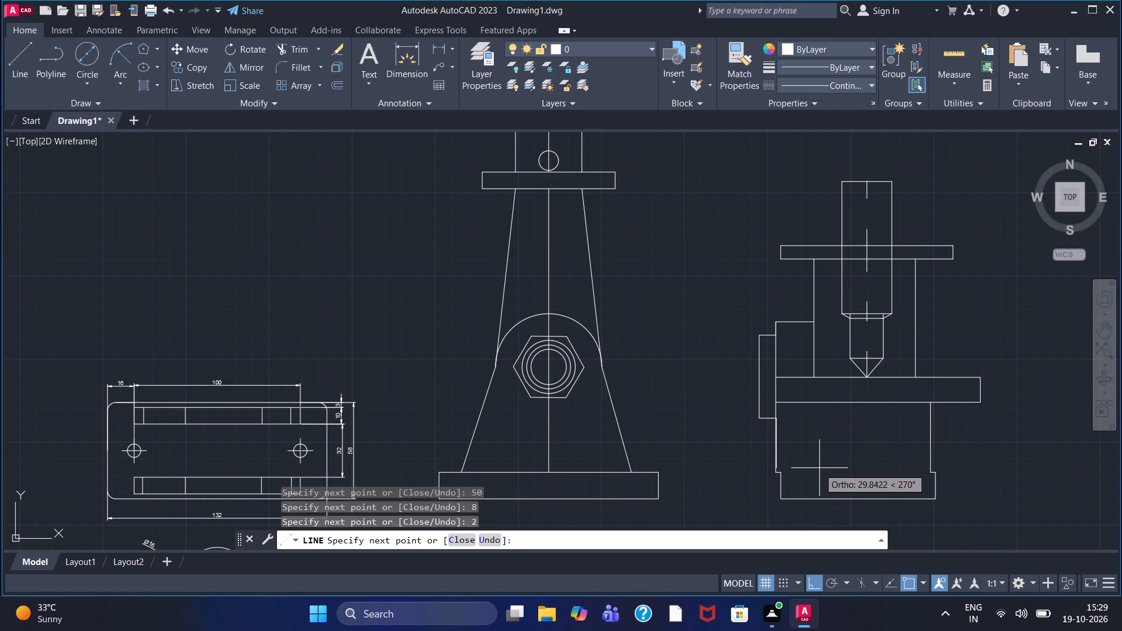
right_click(819, 452)
click(860, 269)
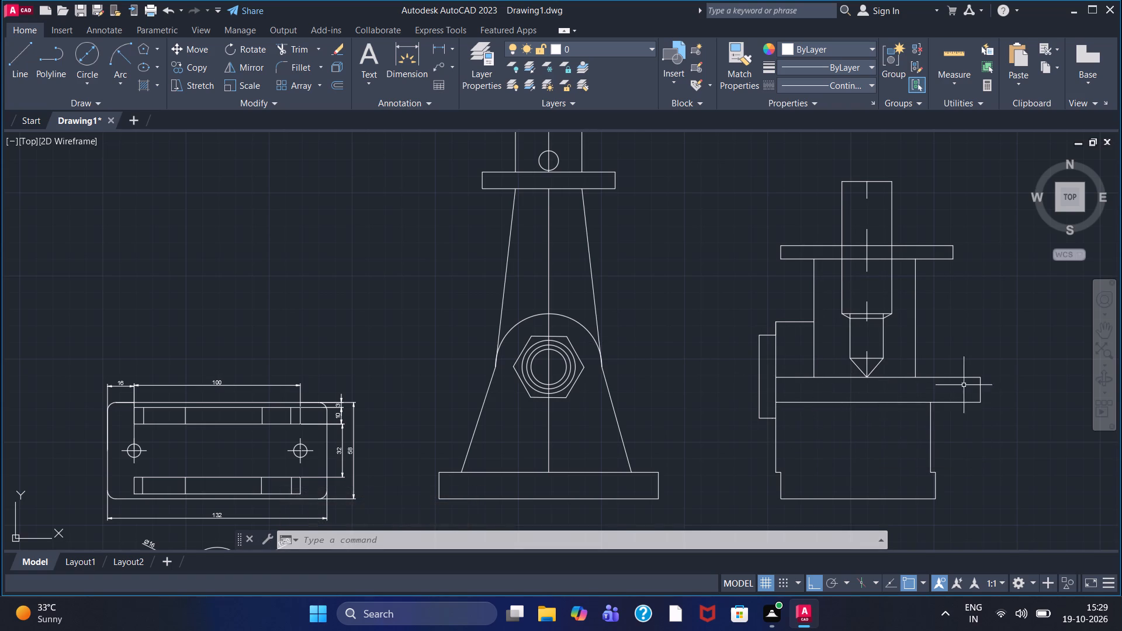
Draw a horizontal line from the midpoint of the horizontal plate's free end through the plate and past the head's outer edge.
click(25, 51)
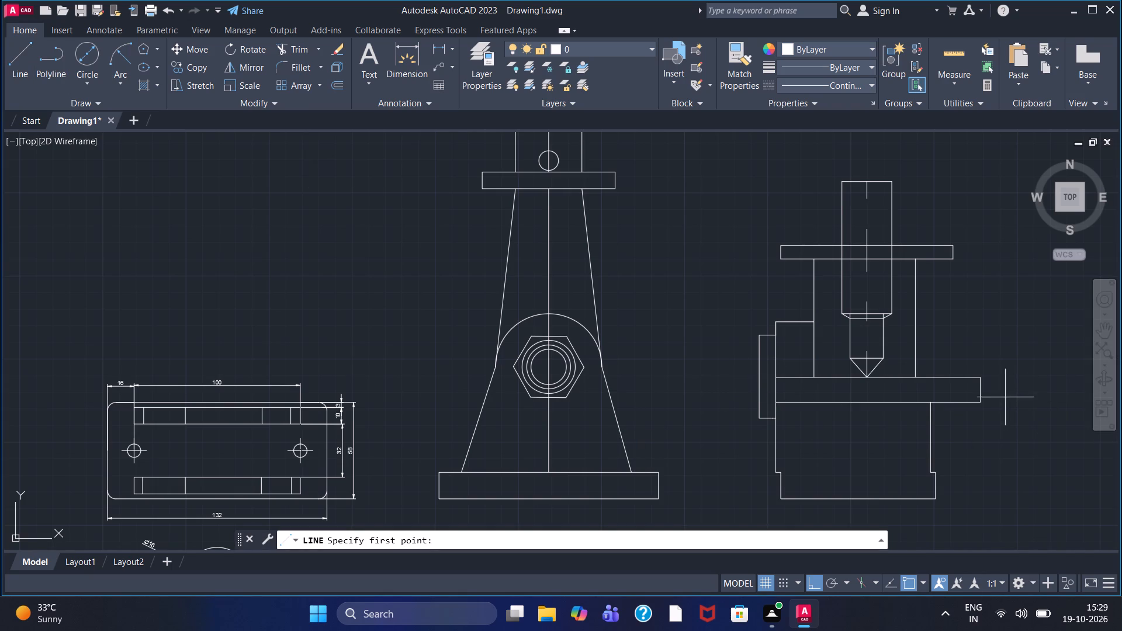
click(978, 390)
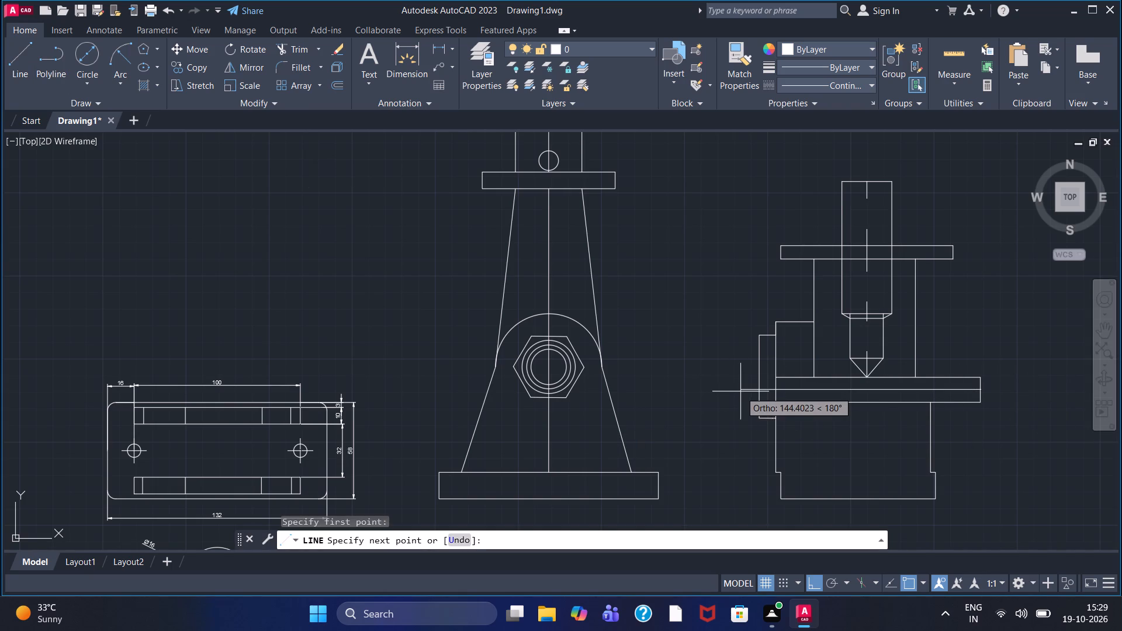
double_click(740, 391)
right_click(740, 391)
click(753, 398)
Draw a short horizontal line across the upper part of the head, overhanging both of its sides.
scroll(753, 398, down, 1)
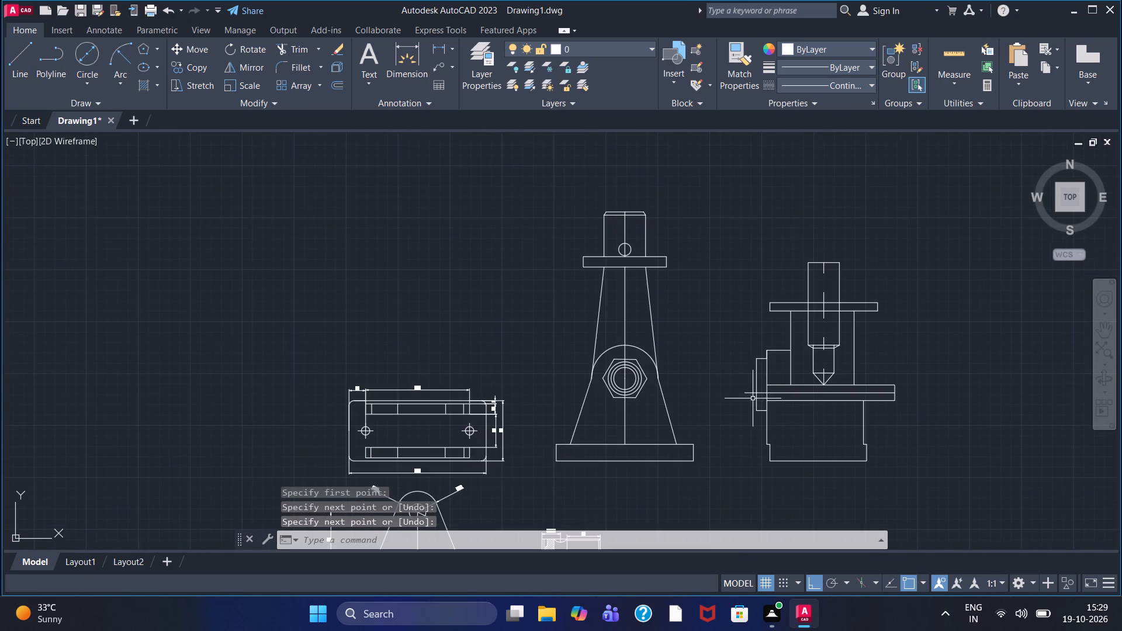
scroll(741, 382, up, 3)
scroll(733, 379, down, 1)
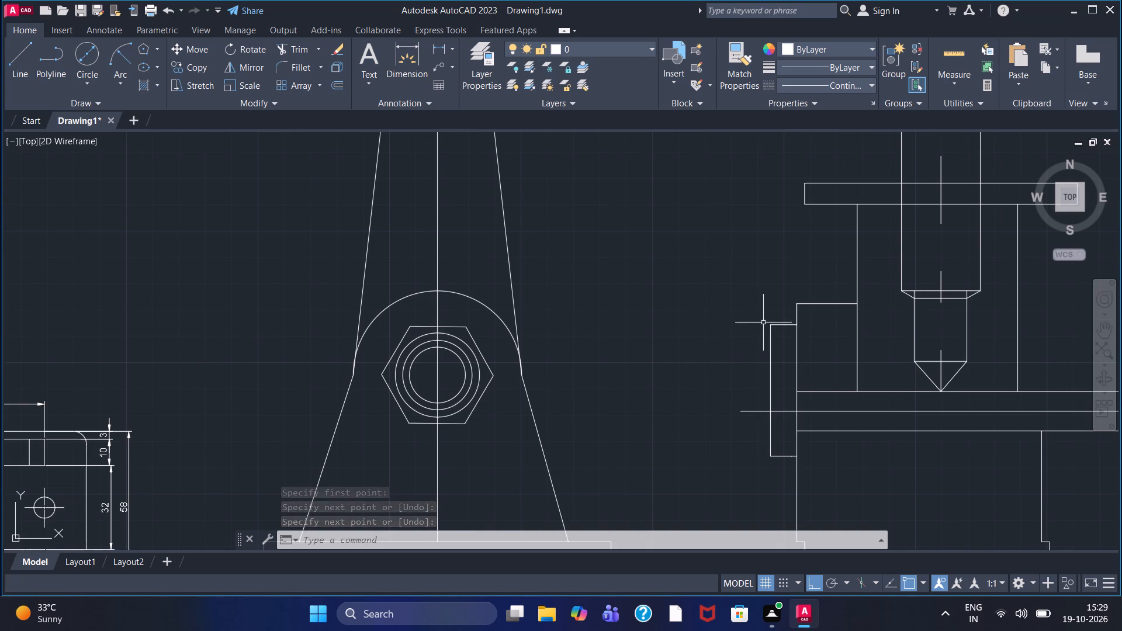
click(20, 58)
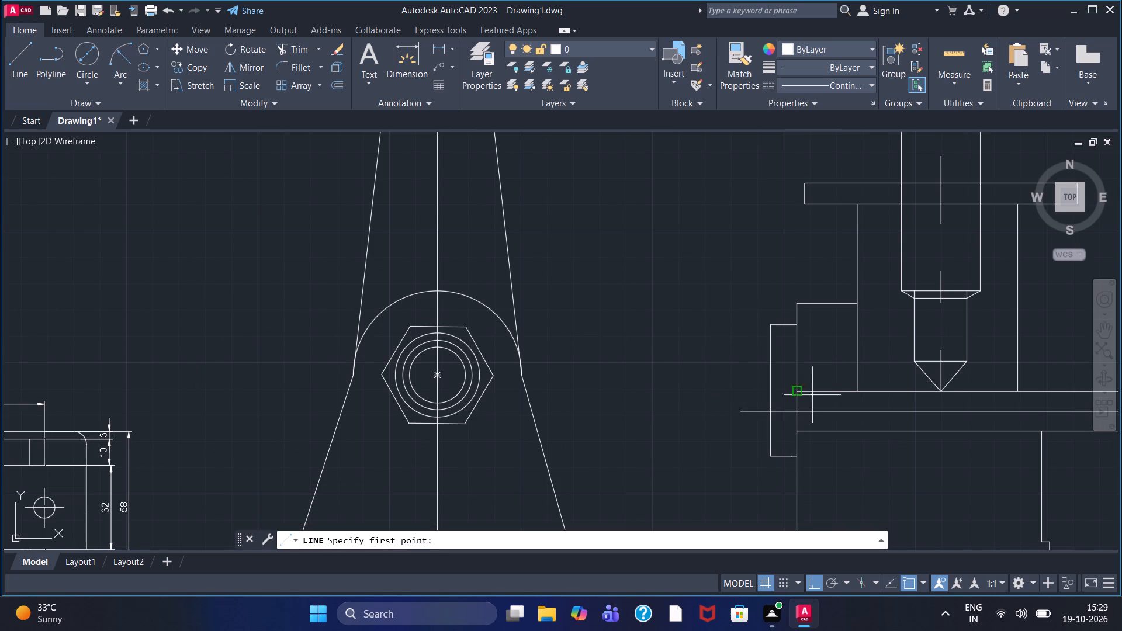
click(752, 363)
click(815, 363)
right_click(815, 363)
click(836, 370)
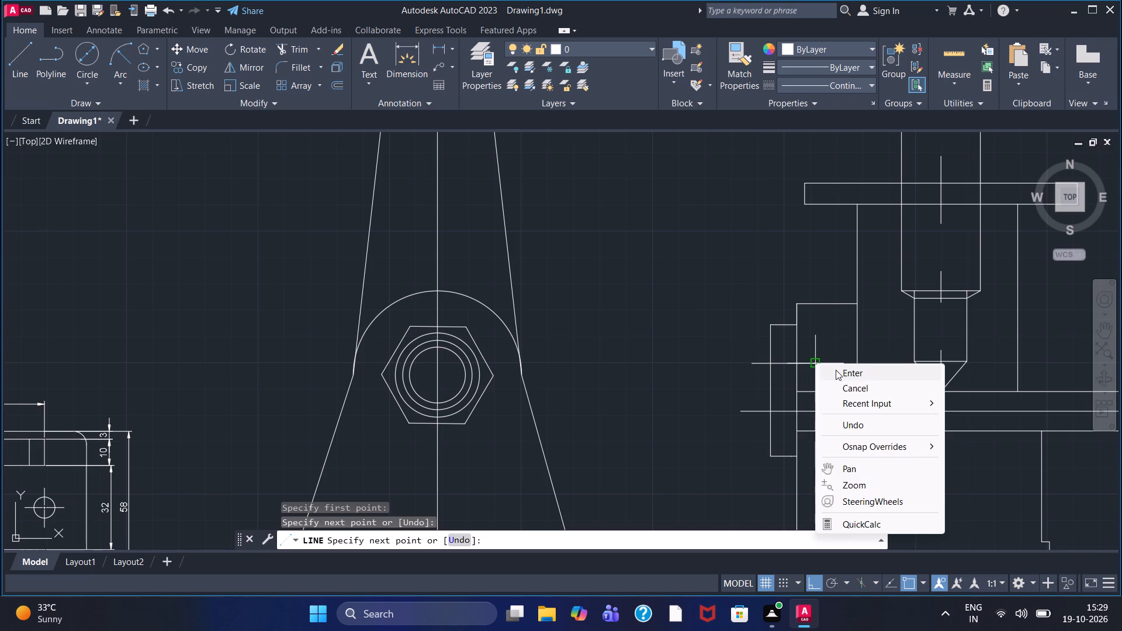
Trim the head's outline above the short line, both overhanging ends of that line, and the plate's middle line beyond the head.
click(305, 46)
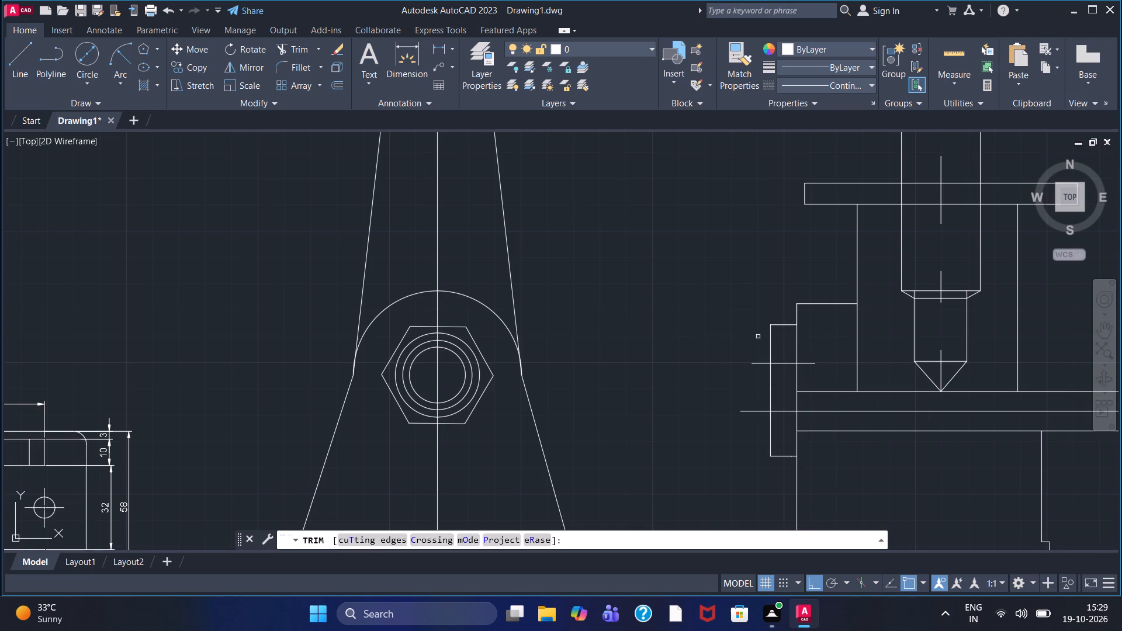
drag(776, 345, 777, 313)
click(777, 313)
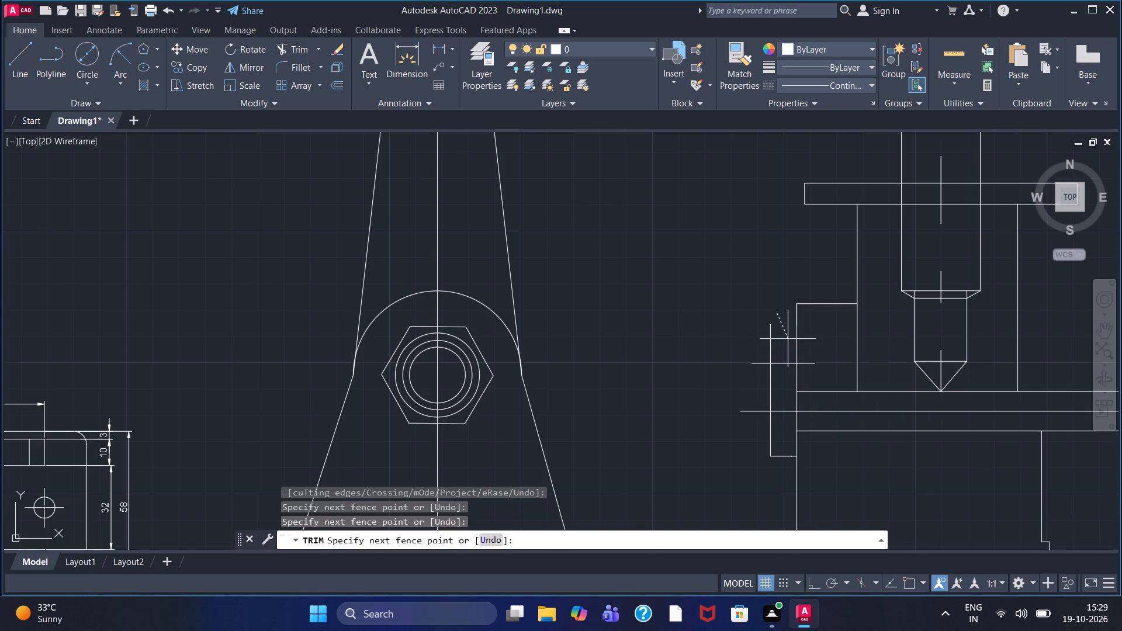
drag(781, 349, 767, 352)
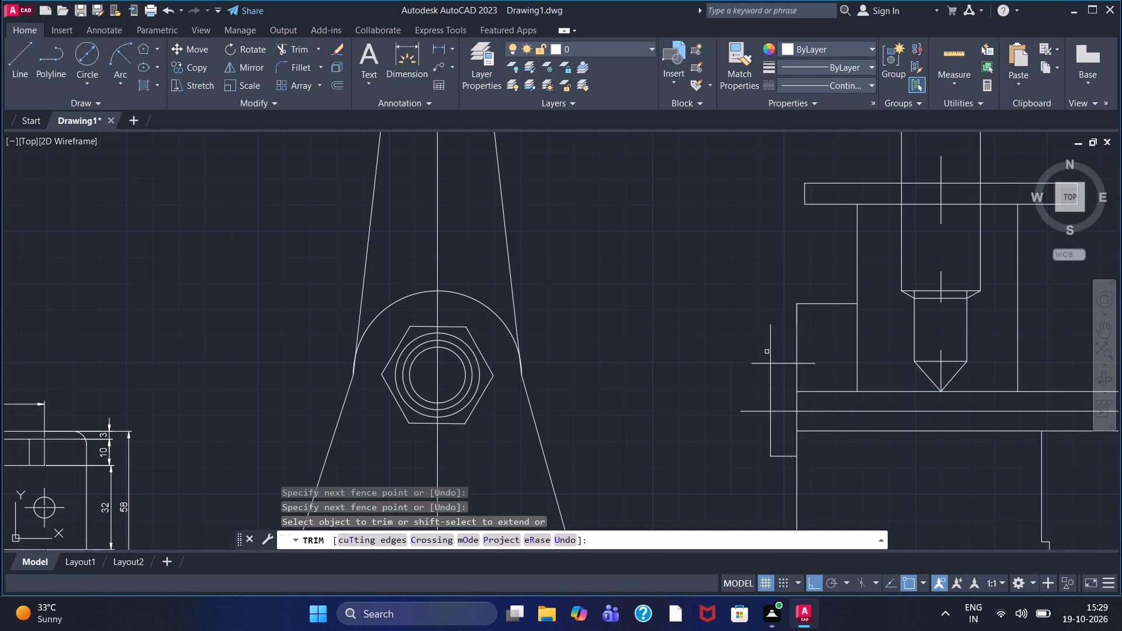
drag(767, 352, 763, 352)
drag(763, 352, 778, 344)
drag(758, 357, 759, 360)
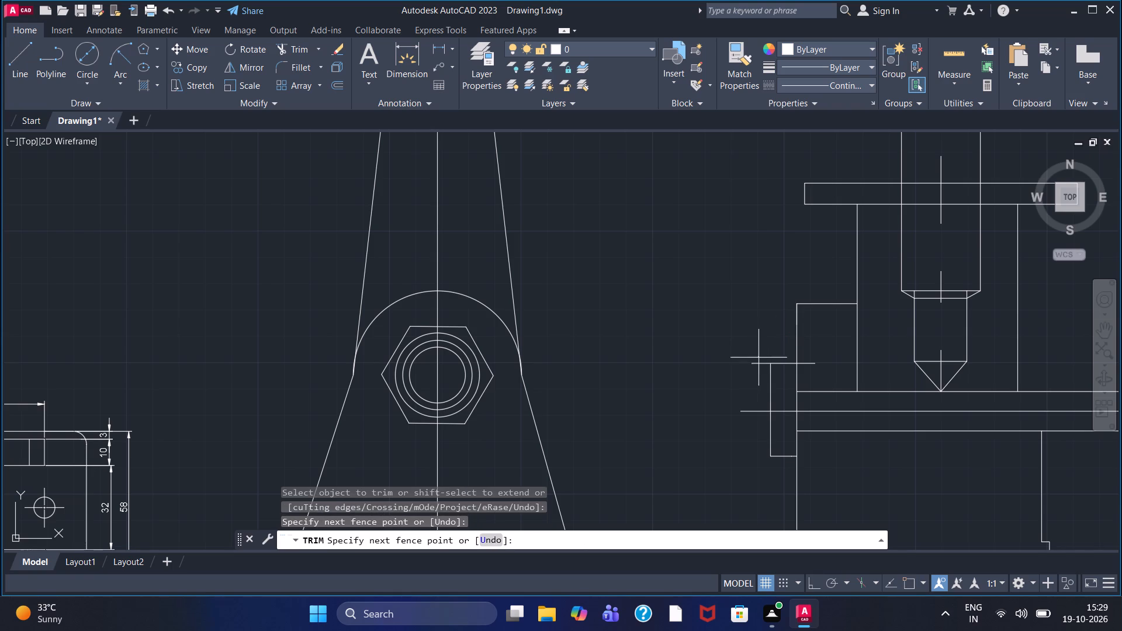
drag(759, 360, 752, 422)
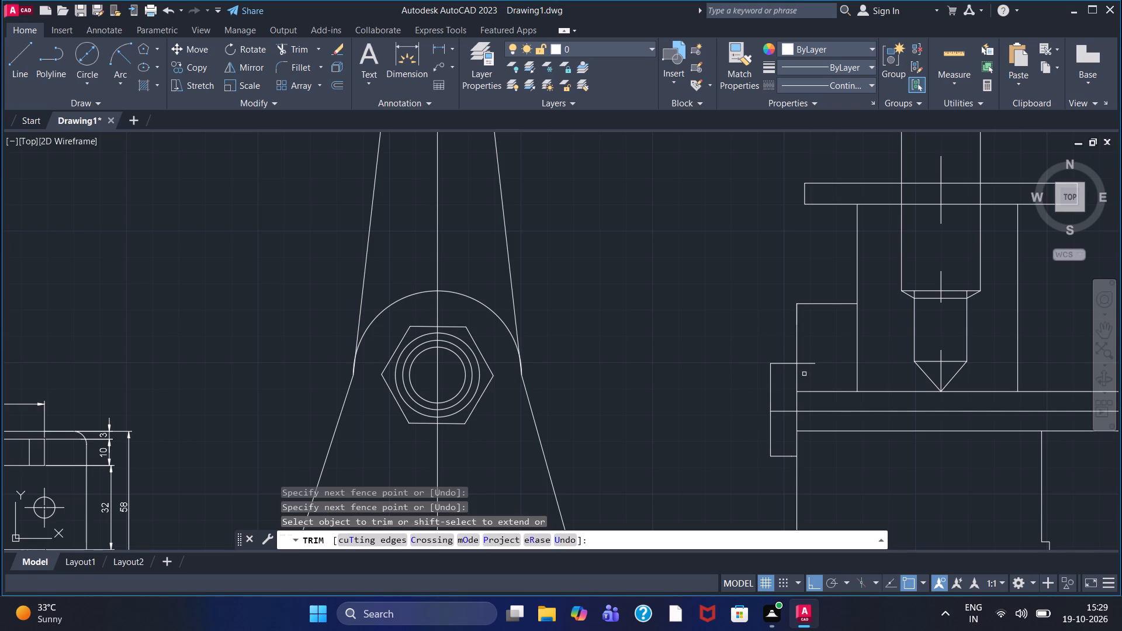
drag(804, 374, 810, 352)
scroll(808, 364, down, 1)
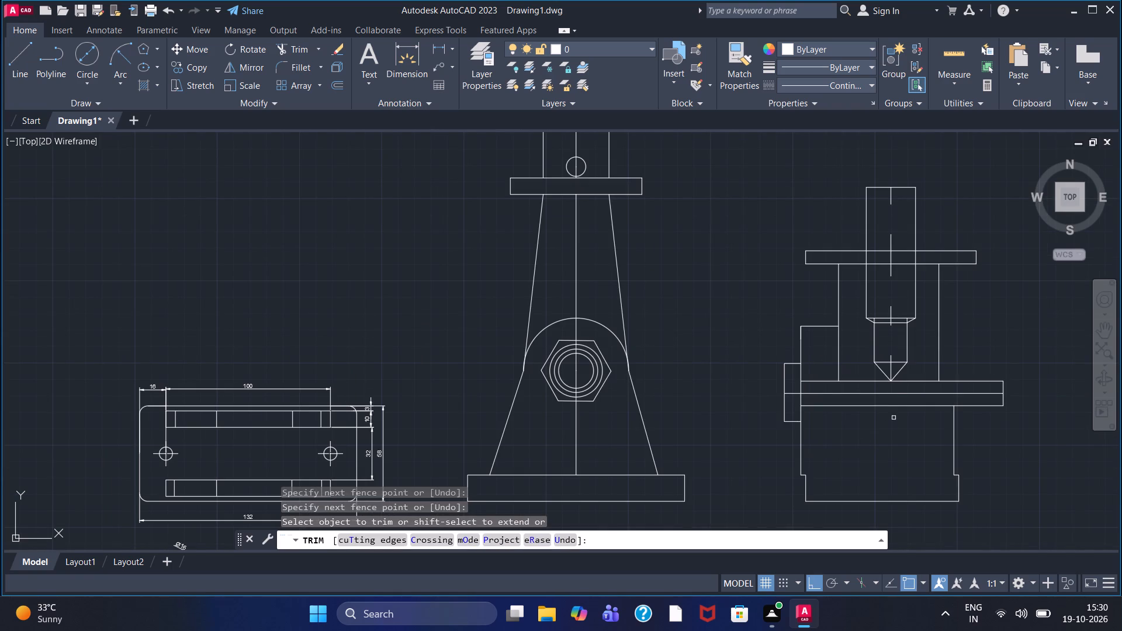
key(Escape)
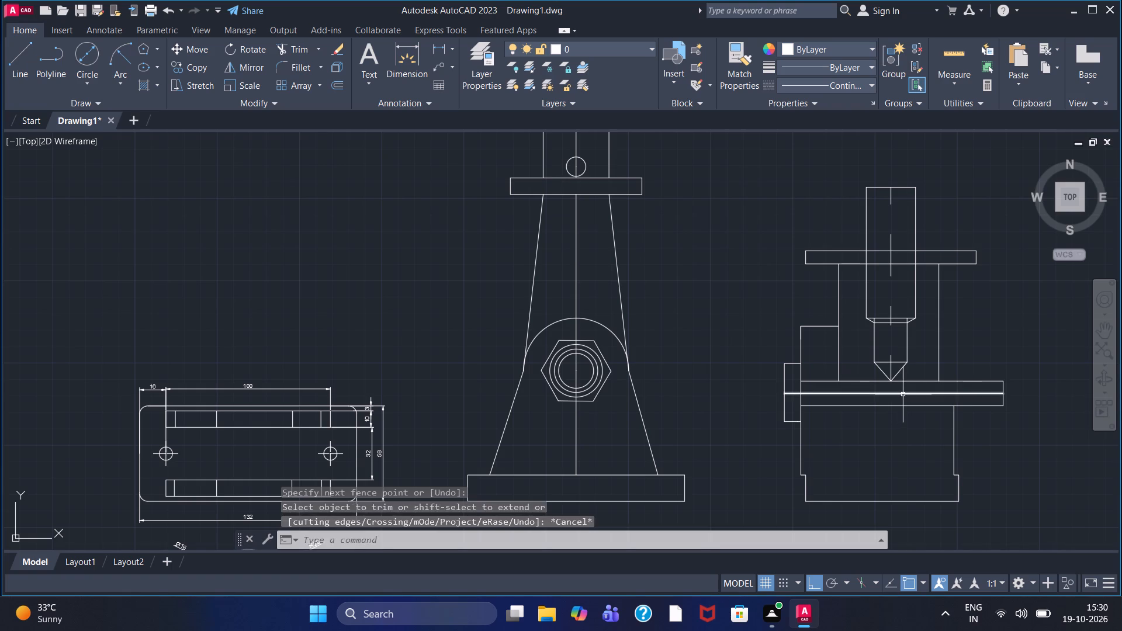
Change the linetype of the horizontal line through the plate and head to CENTER2.
click(903, 394)
click(854, 84)
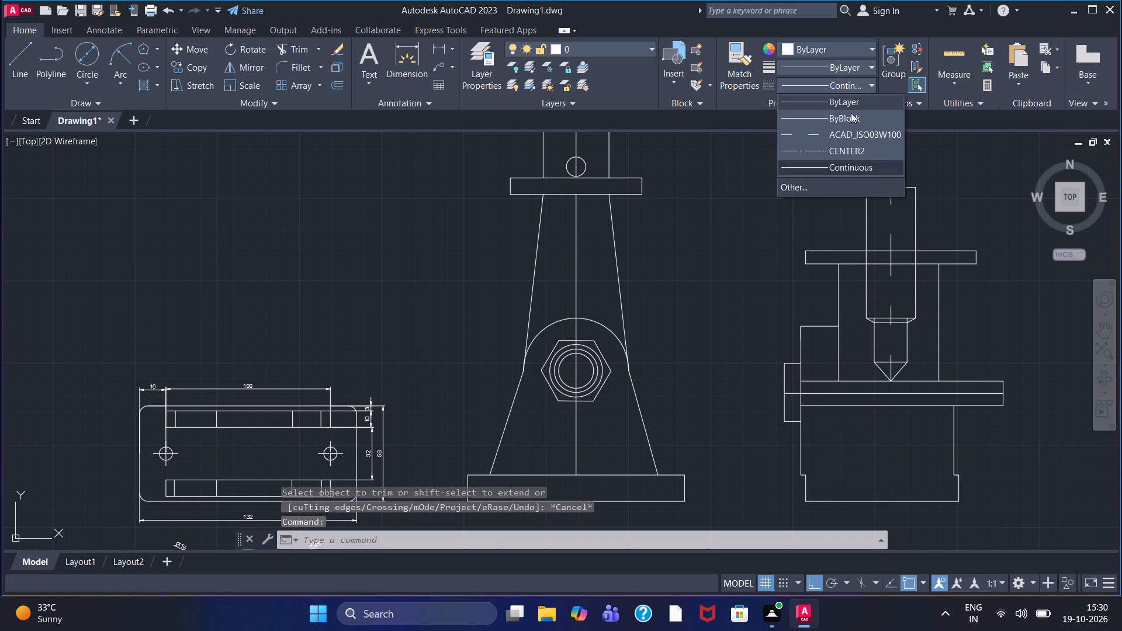
click(856, 148)
key(Escape)
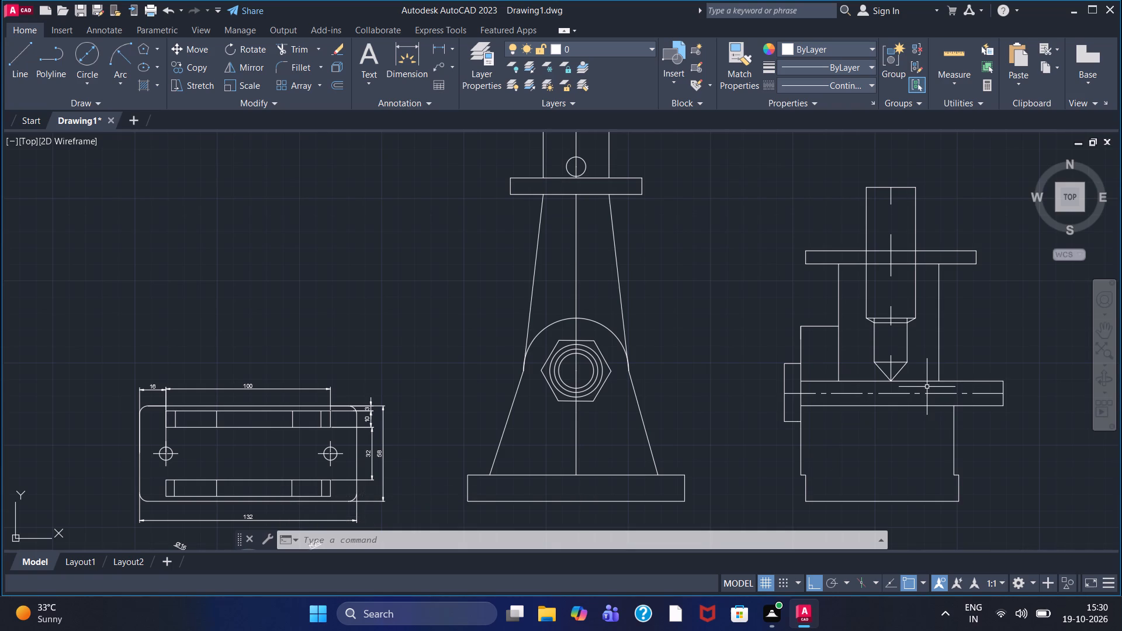
Draw a line about 32 units up from the lower body's outer edge across the plate, then horizontally back past the upright's edge.
click(11, 64)
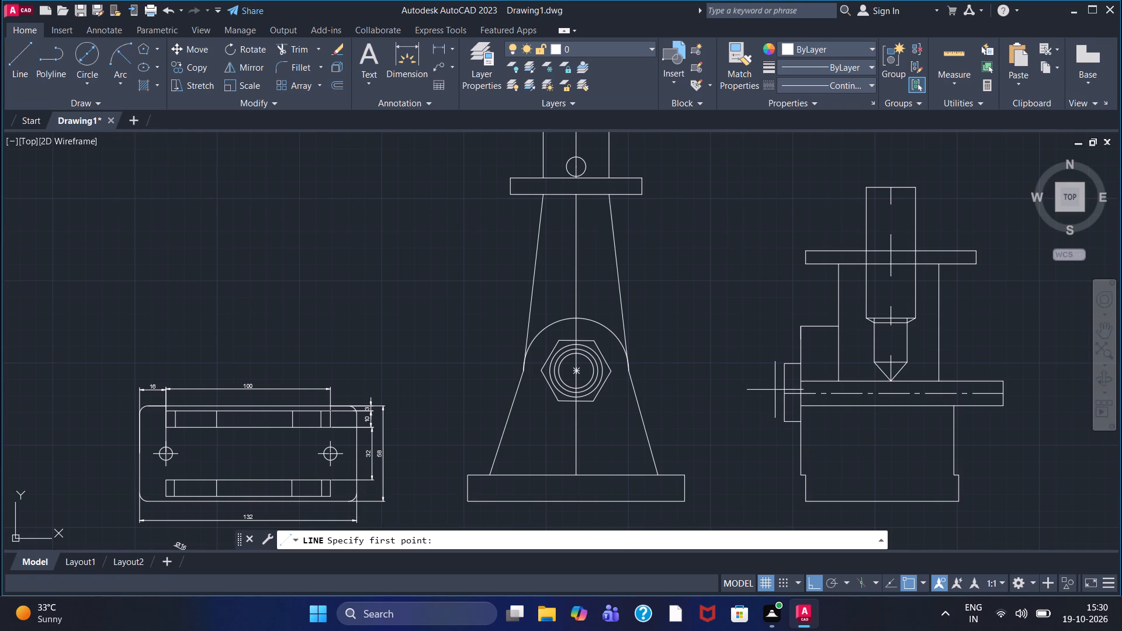
click(960, 410)
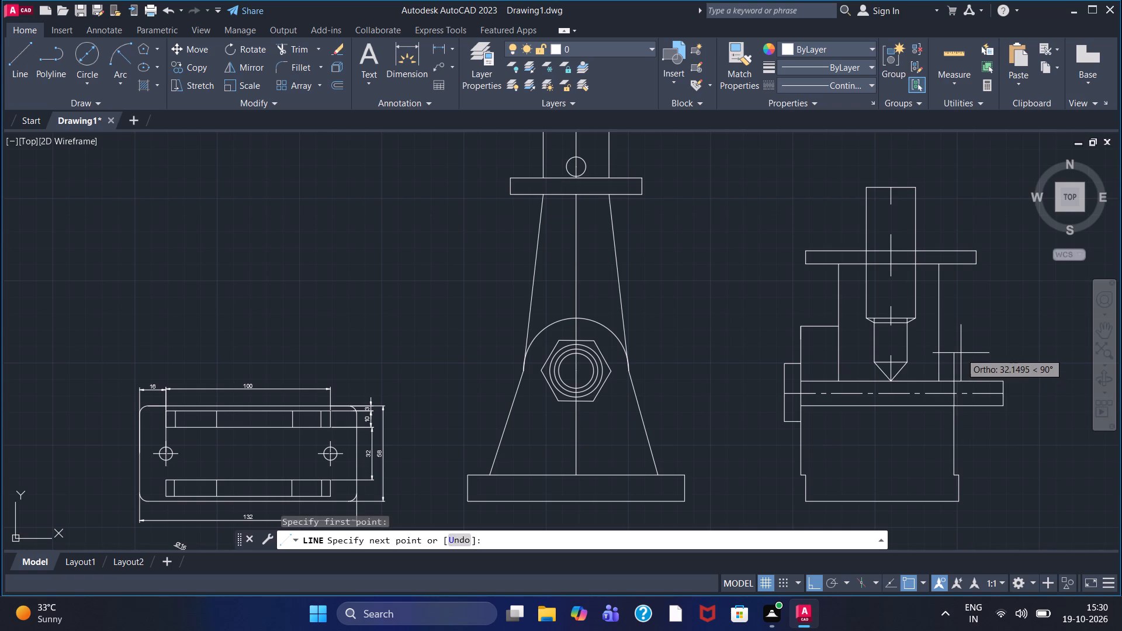
click(961, 353)
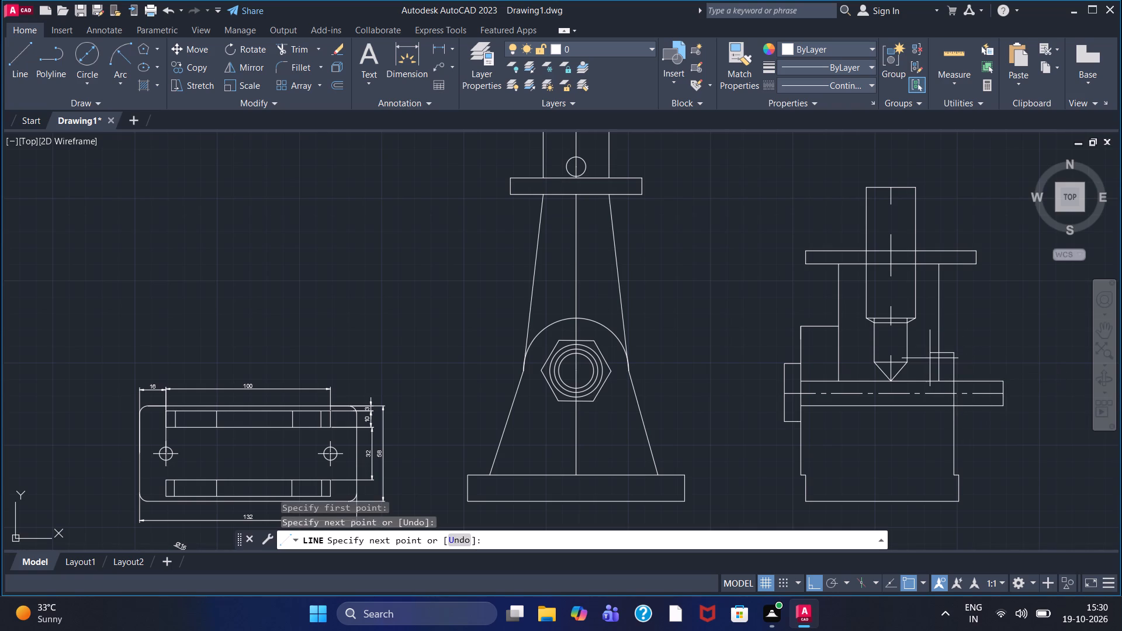
click(929, 358)
key(Escape)
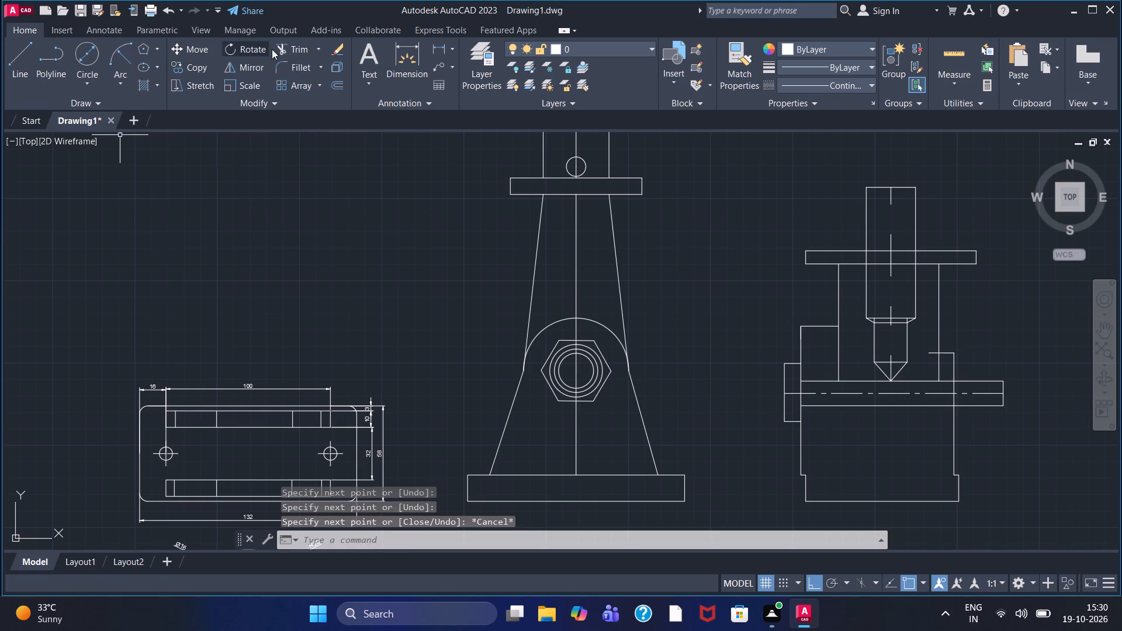
Trim the short line's overhang inside the upright and the vertical line's portions crossing the horizontal plate.
drag(292, 50, 299, 51)
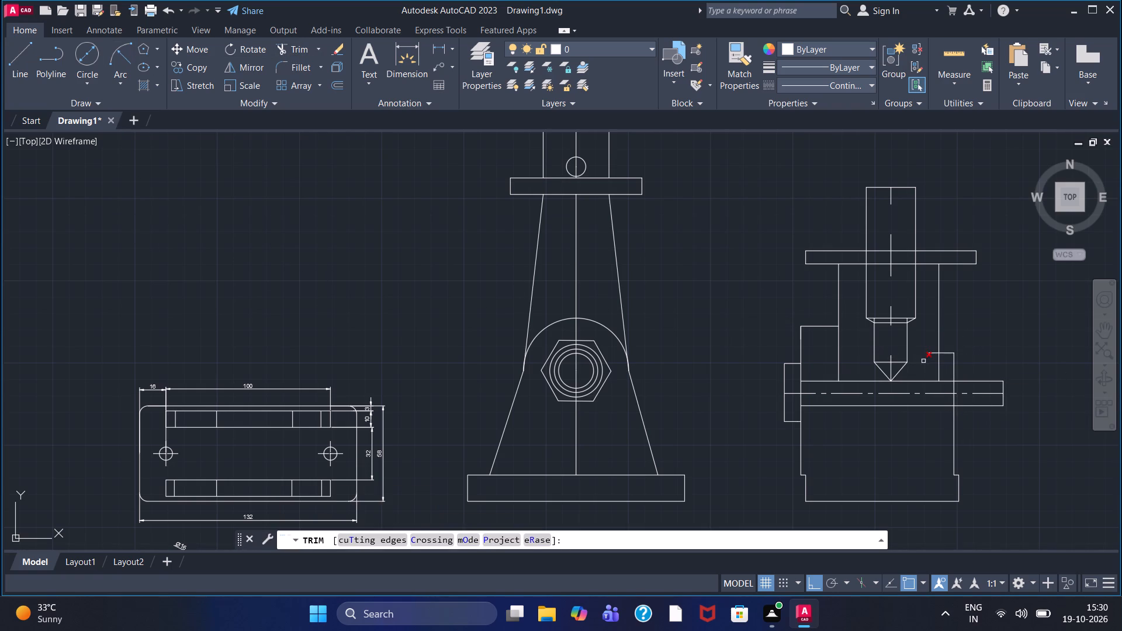
drag(930, 366, 937, 342)
scroll(957, 414, up, 1)
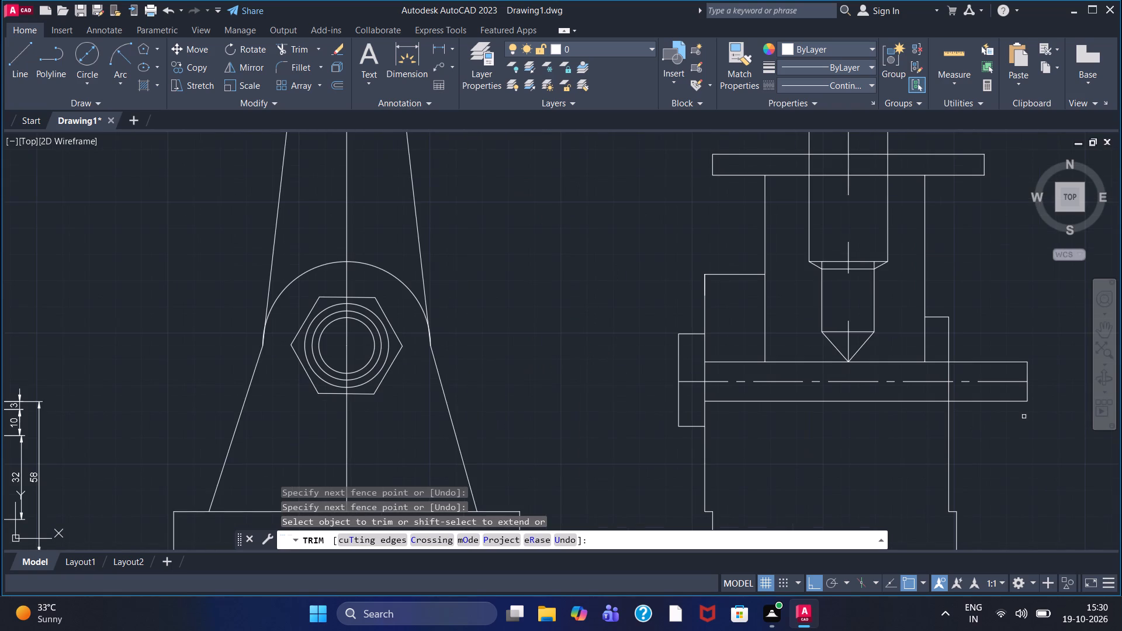
scroll(918, 365, up, 2)
drag(966, 381, 1024, 384)
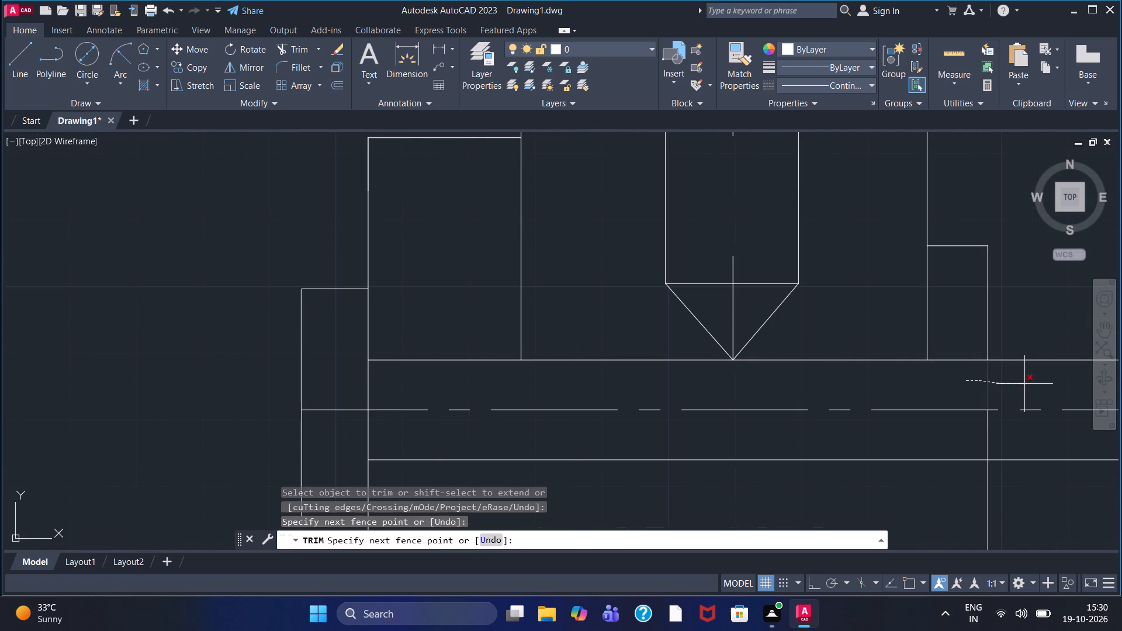
drag(1024, 384, 1025, 384)
drag(979, 438, 1010, 437)
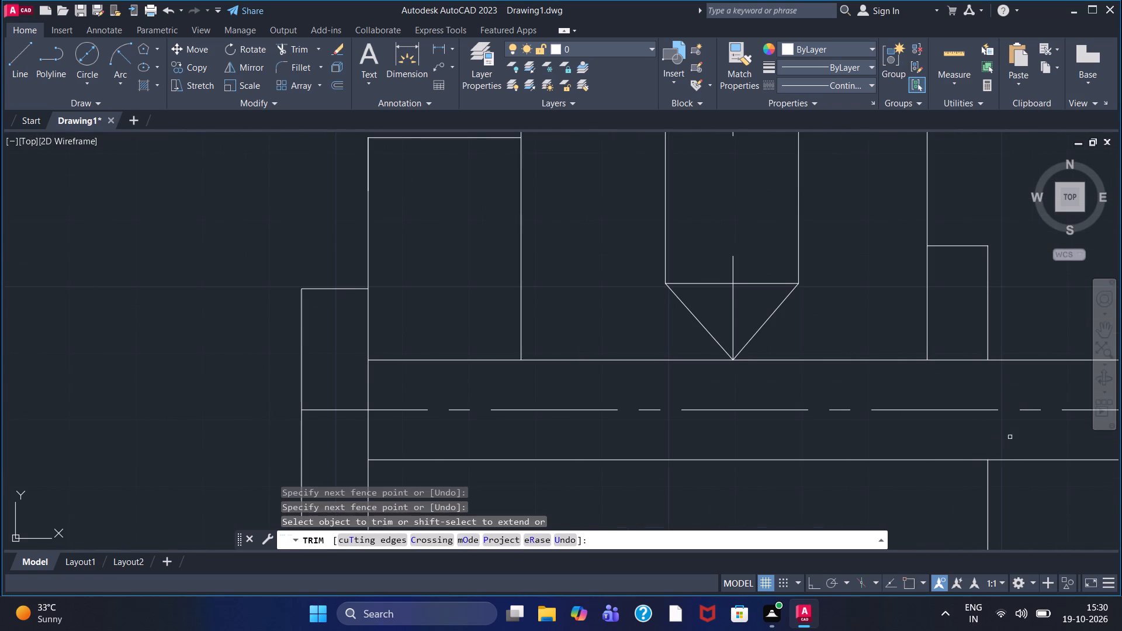
Draw a nut outline beyond the body's outer edge: 20 horizontally outward, about 33 down across the plate, and back past the edge.
scroll(1003, 437, down, 1)
middle_drag(1056, 441, 941, 435)
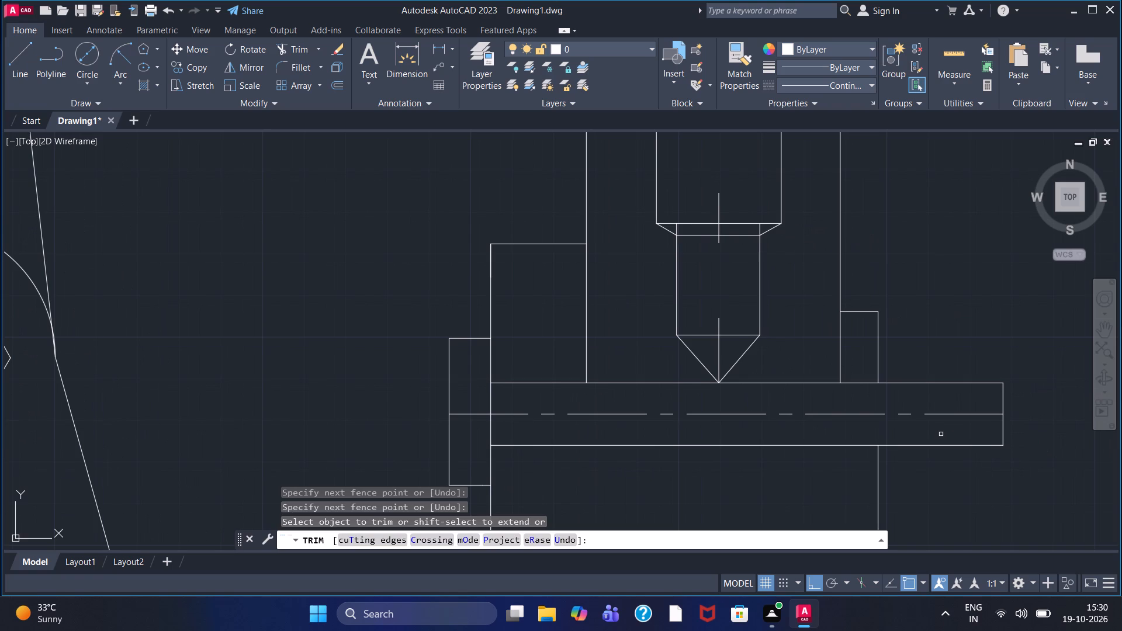
click(0, 63)
click(9, 60)
click(22, 61)
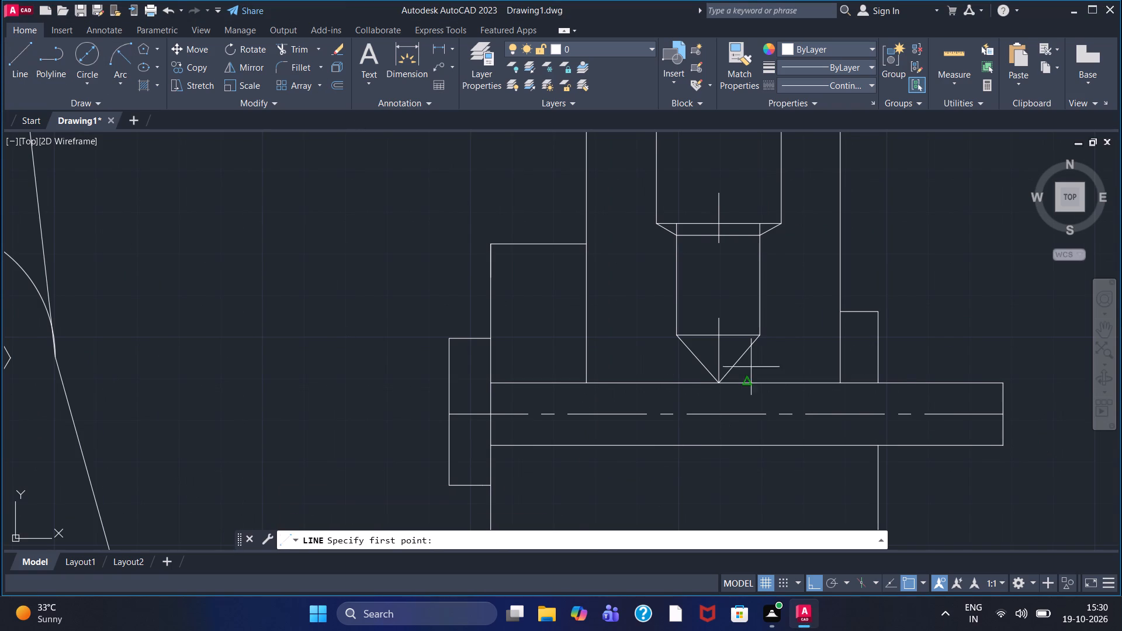
drag(878, 345, 898, 345)
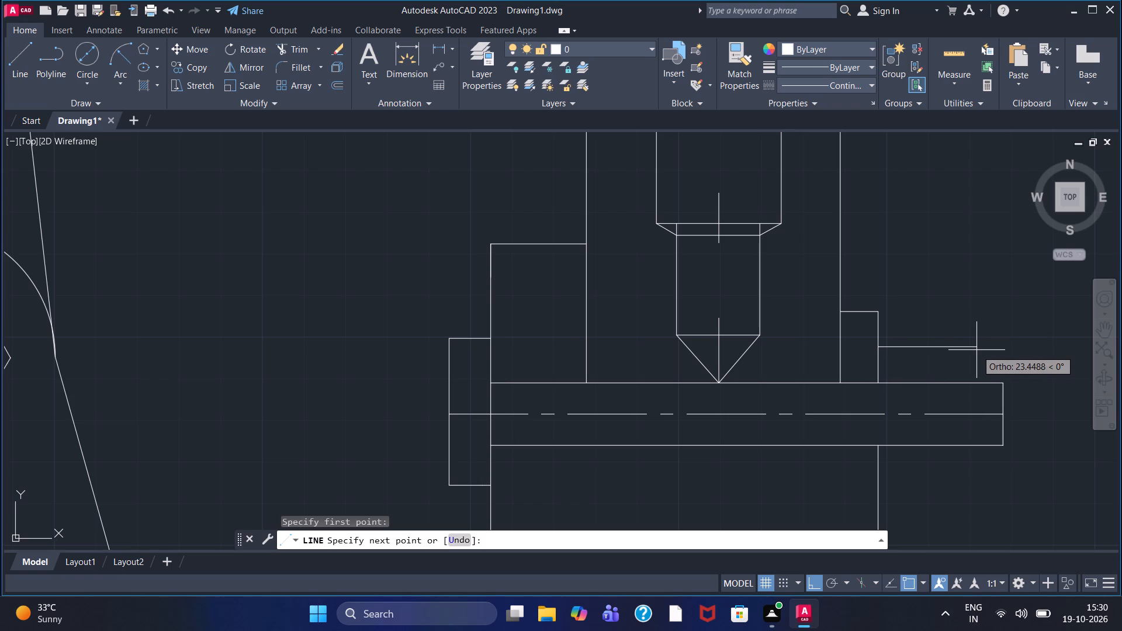
text(20)
key(Return)
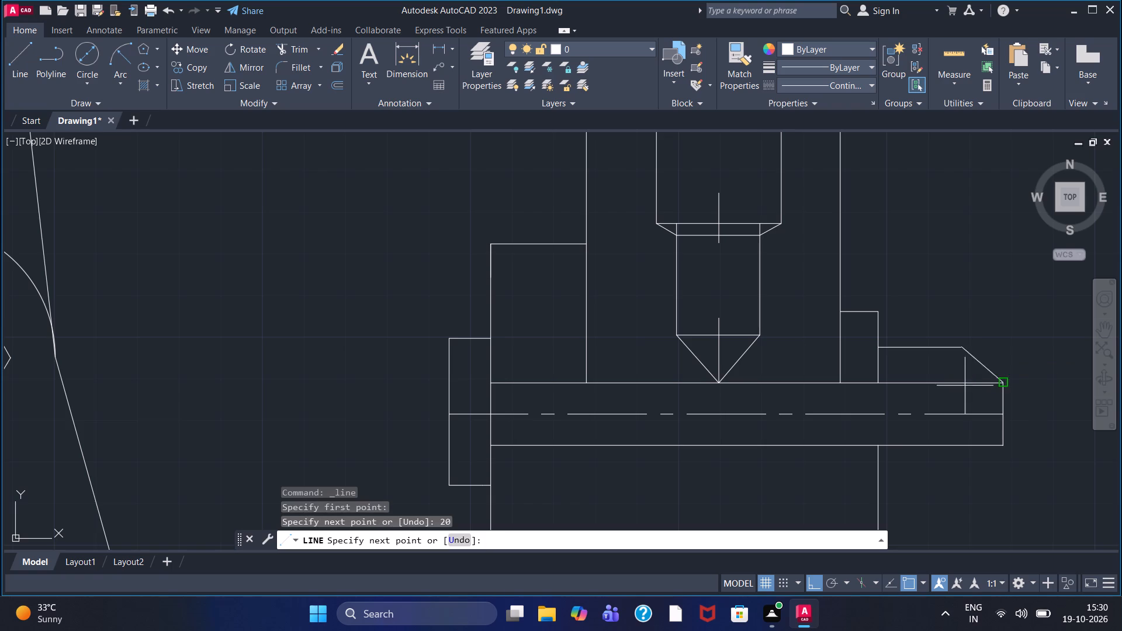
click(959, 484)
click(858, 487)
right_click(858, 487)
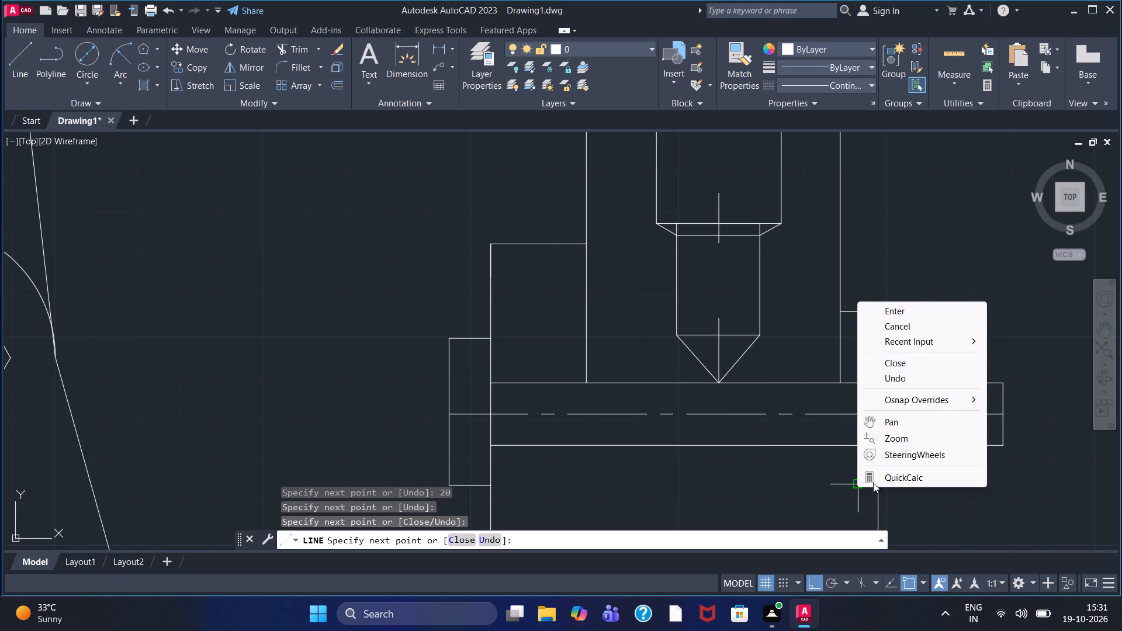
click(895, 318)
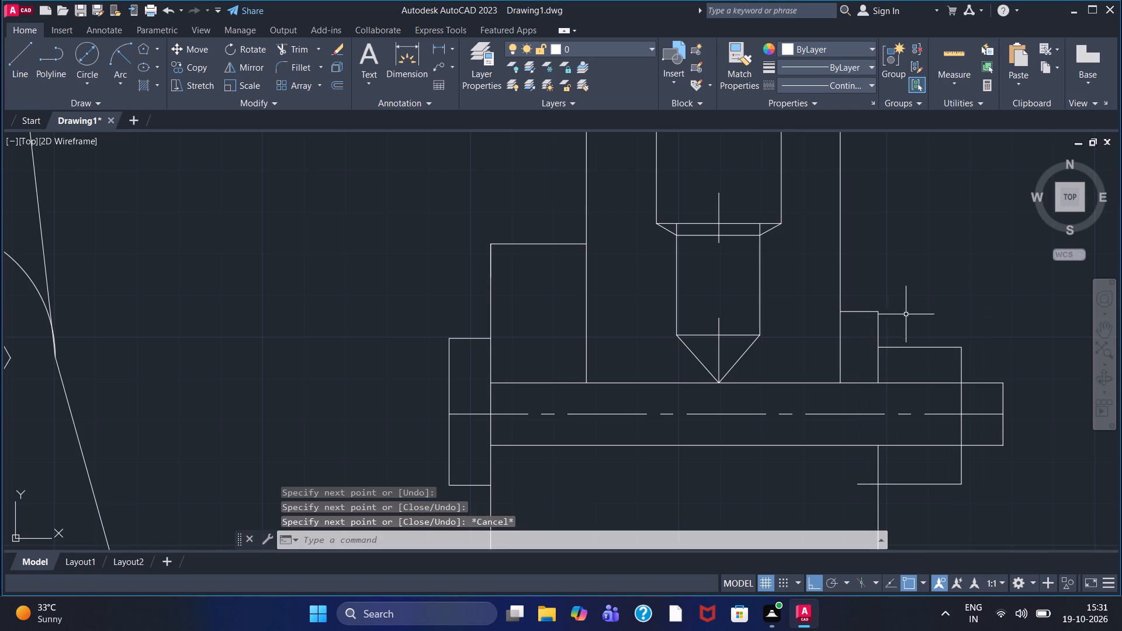
Trim the nut outline's lower overhang inside the body and its vertical side where it crosses the plate.
click(302, 43)
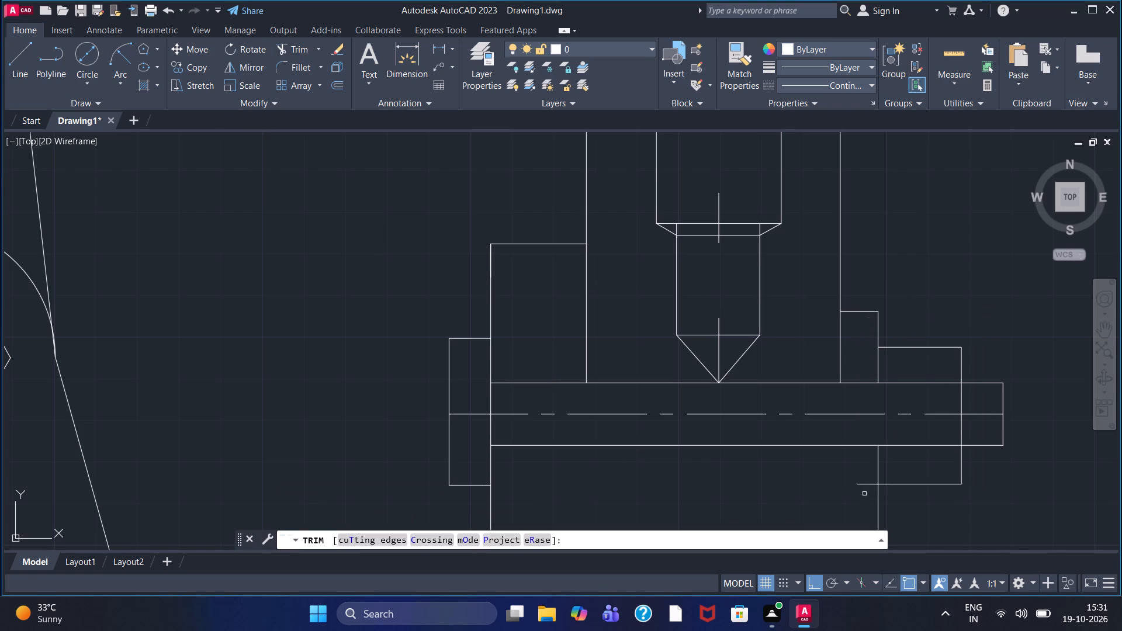
drag(864, 494, 872, 462)
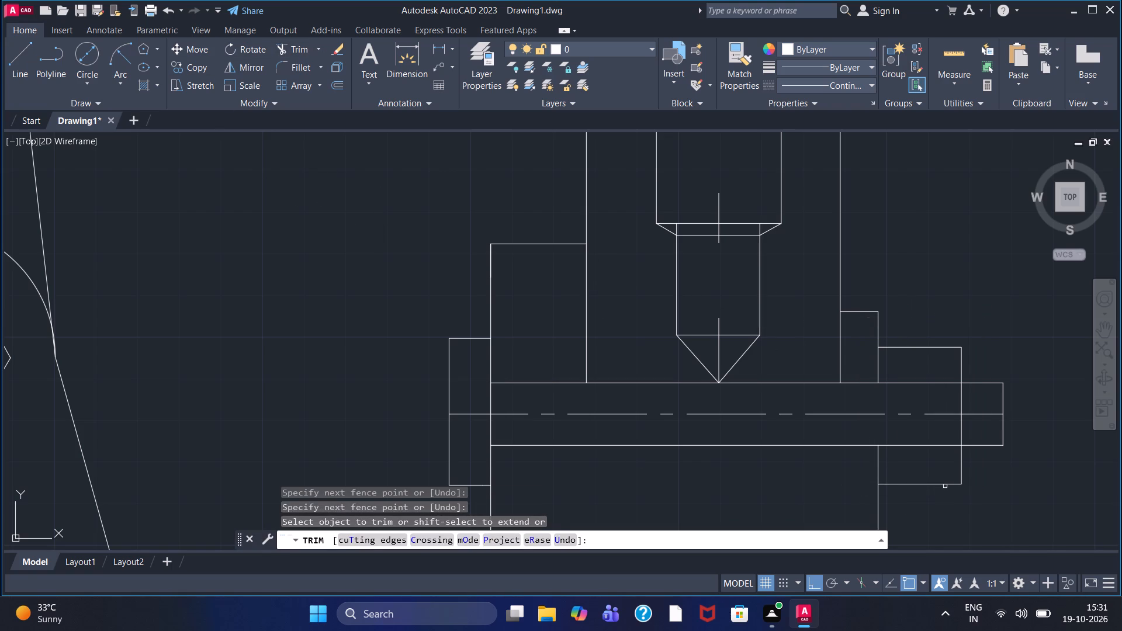
drag(947, 428, 968, 431)
drag(949, 402, 972, 397)
Offset the plate's free end line a short distance inward using the Through option.
click(341, 86)
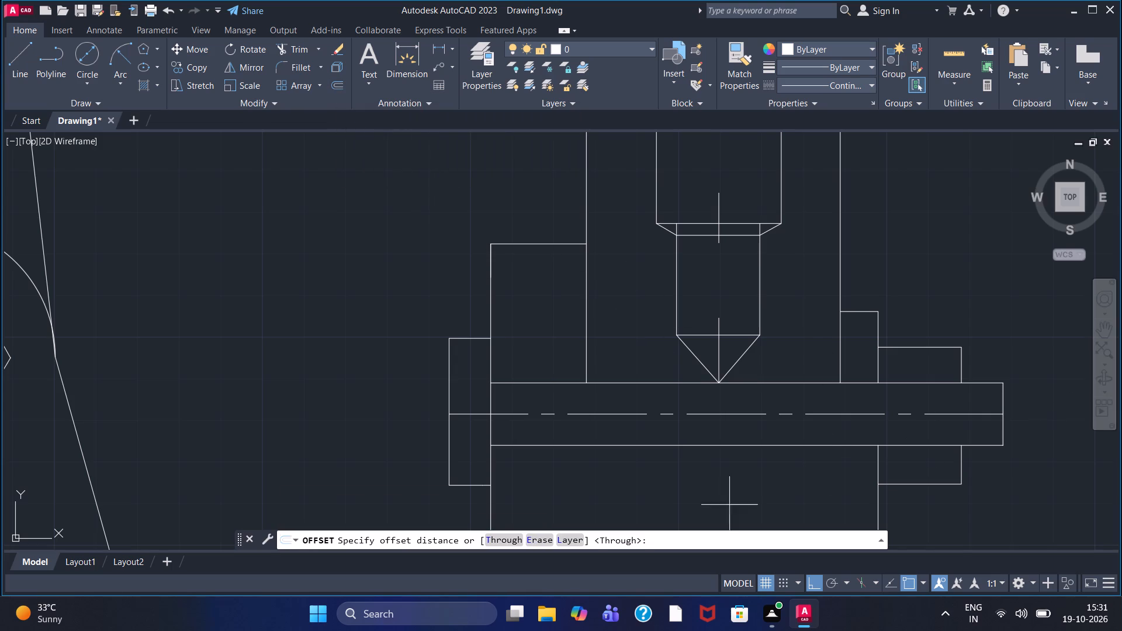
click(503, 540)
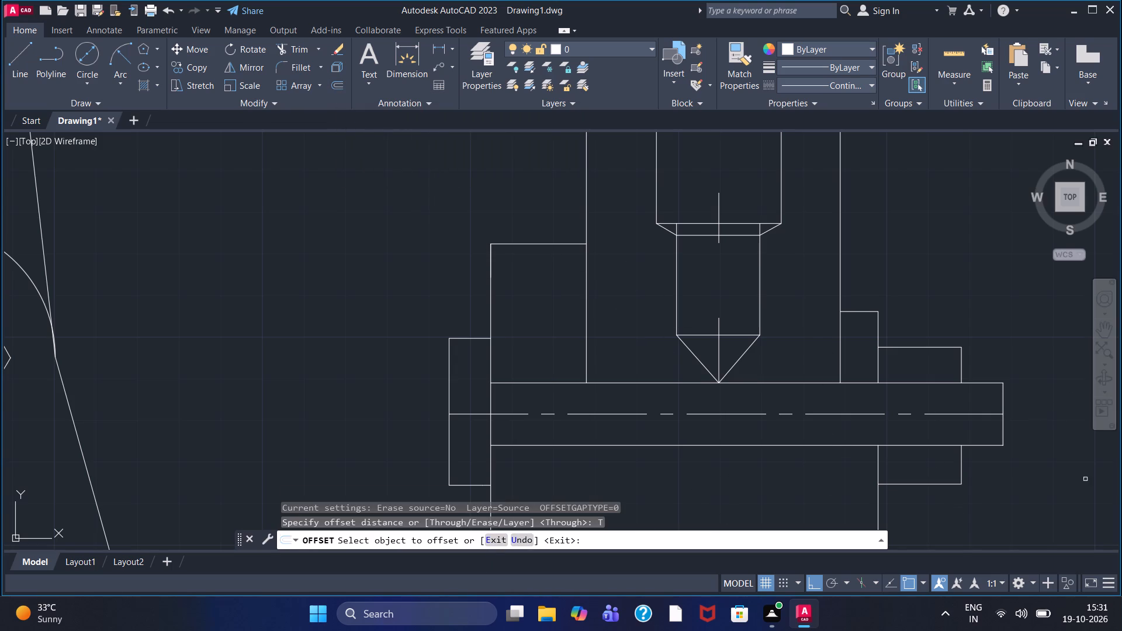
click(1004, 425)
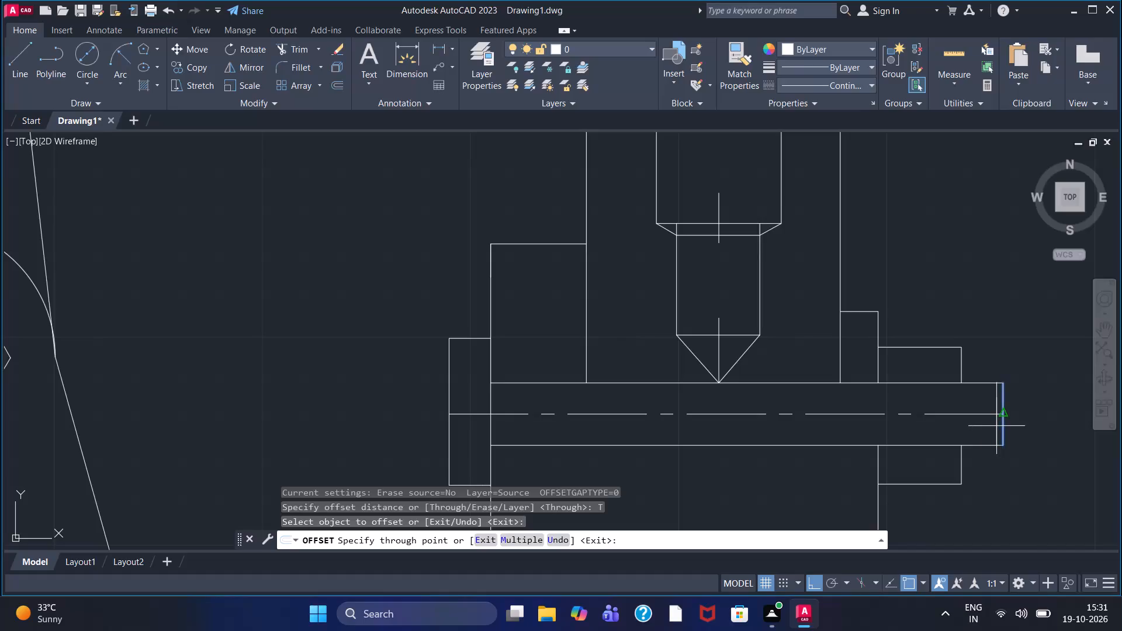
click(996, 426)
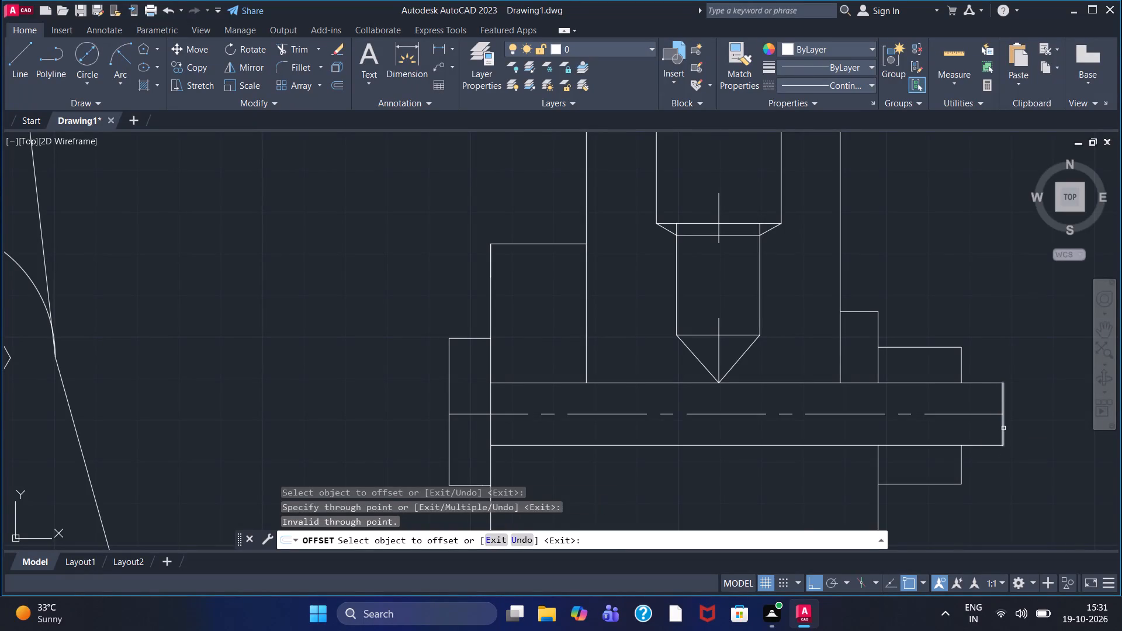
click(1003, 428)
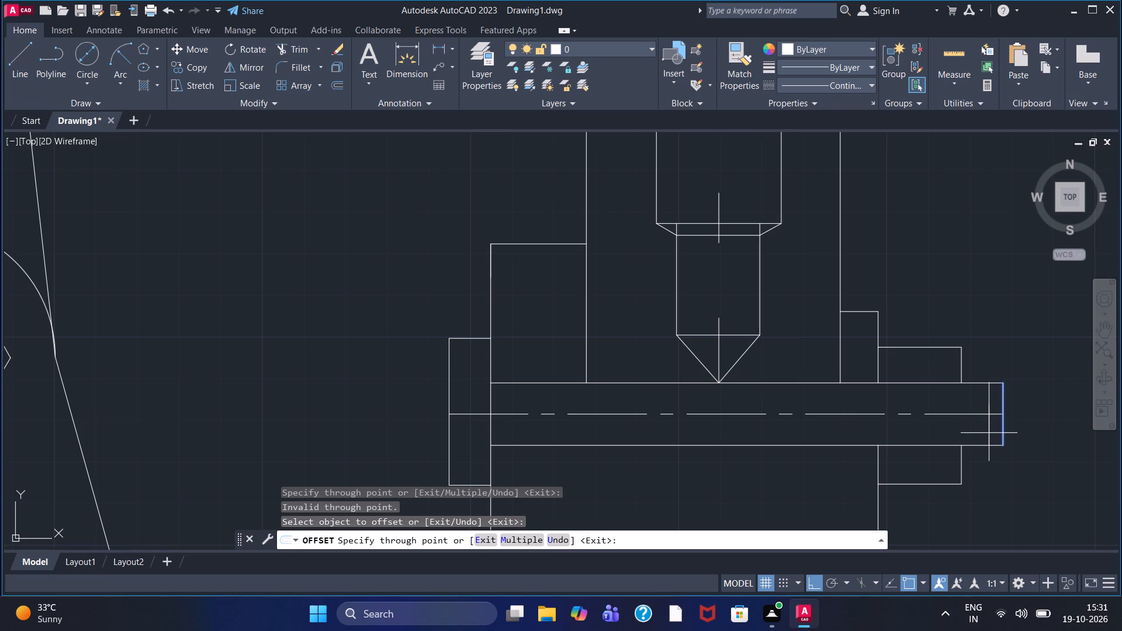
click(988, 433)
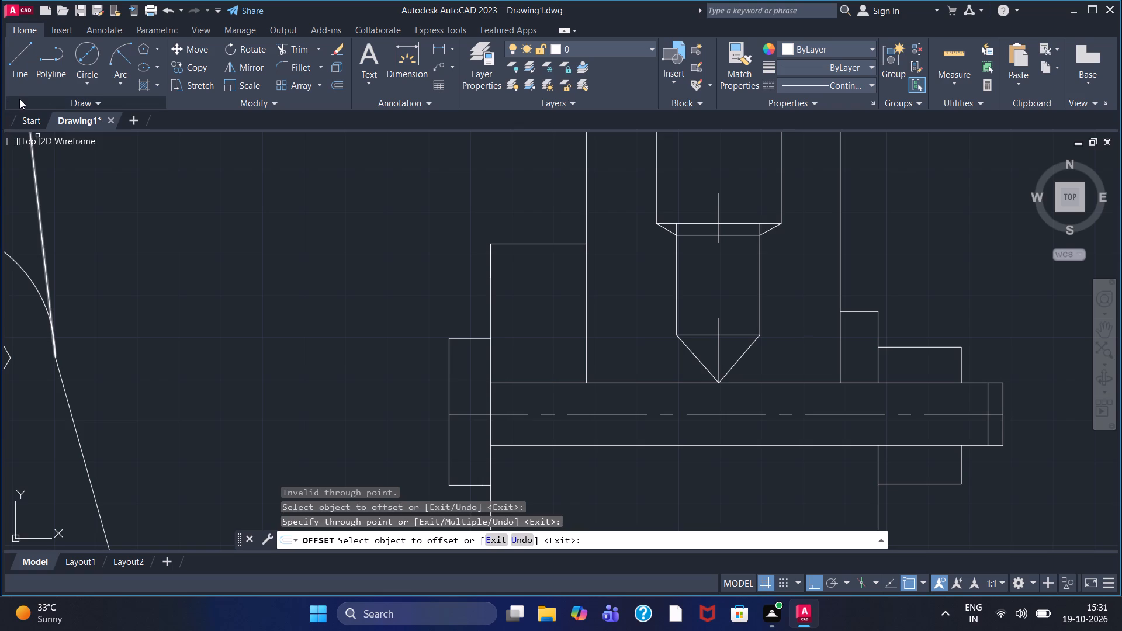
Draw two short horizontal lines overhanging the plate's end strip, one just below its upper edge and one just above its lower edge.
click(31, 77)
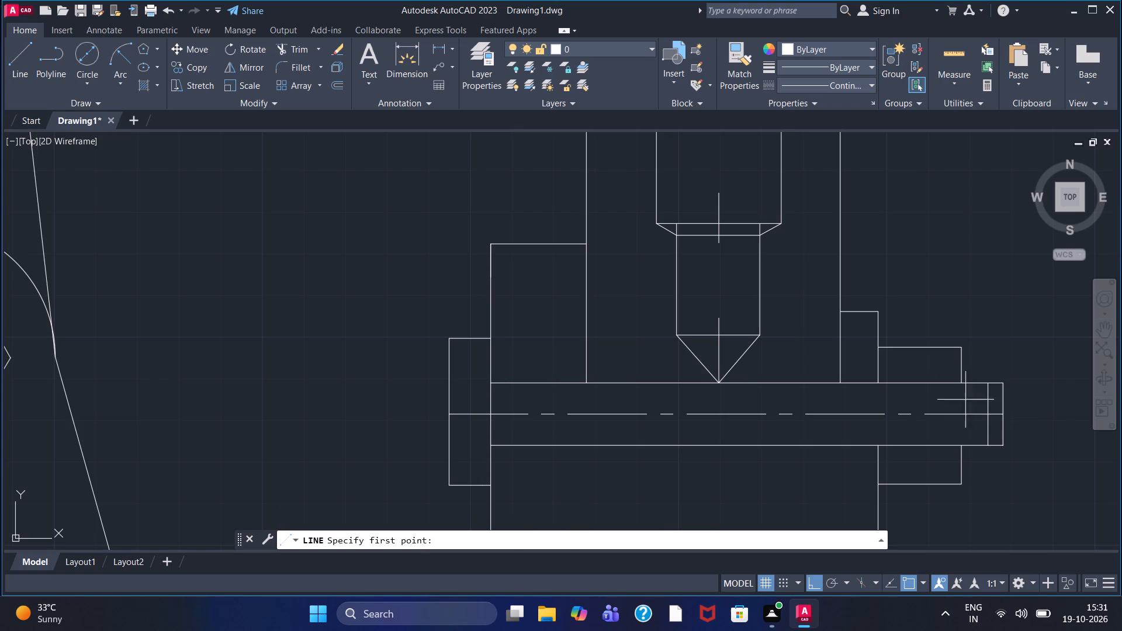
scroll(1012, 396, up, 2)
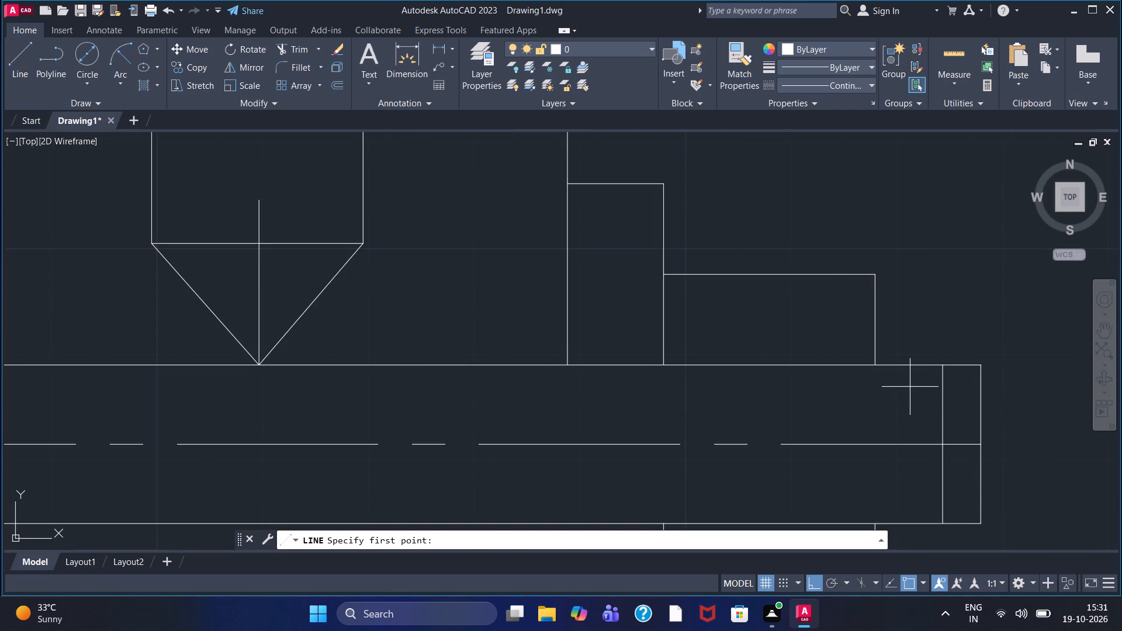
click(912, 387)
click(1004, 392)
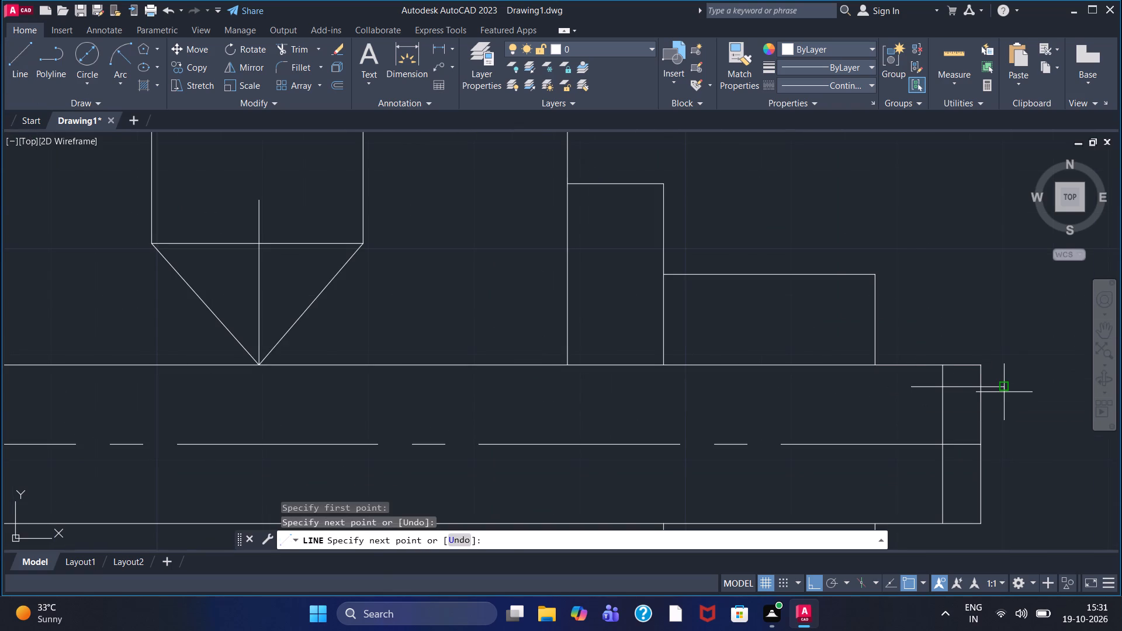
right_click(1004, 392)
click(1010, 401)
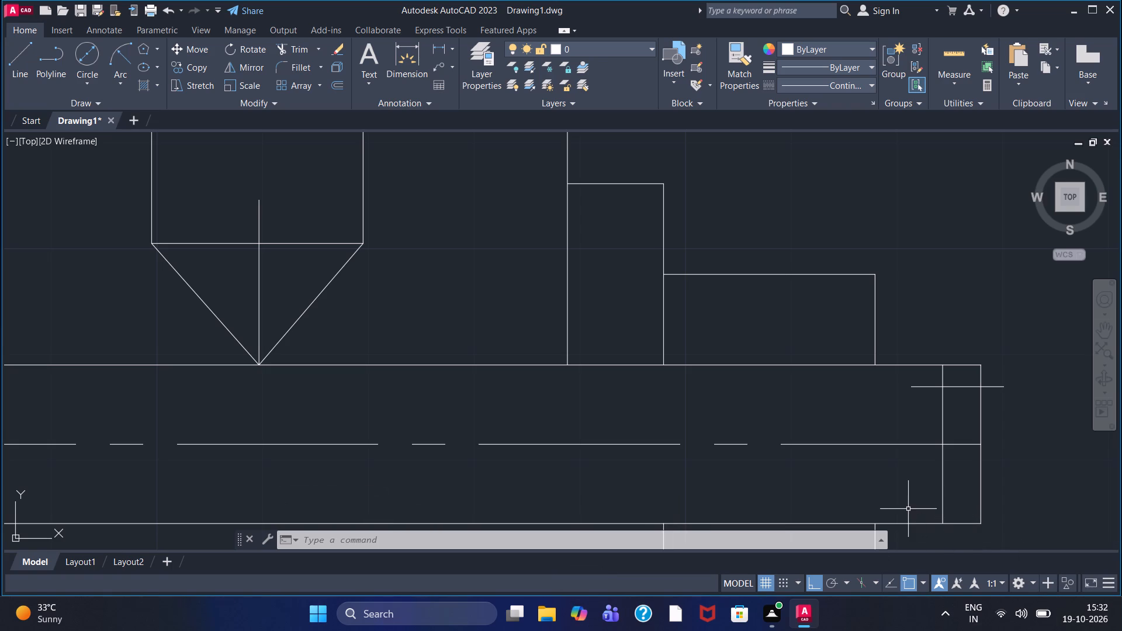
click(12, 67)
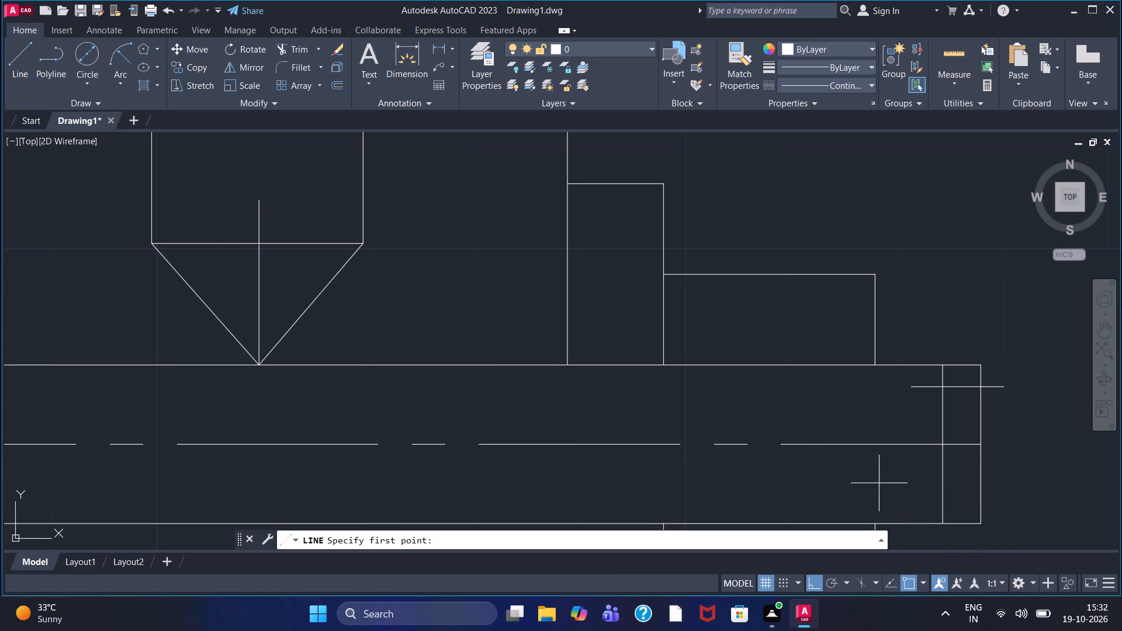
click(917, 508)
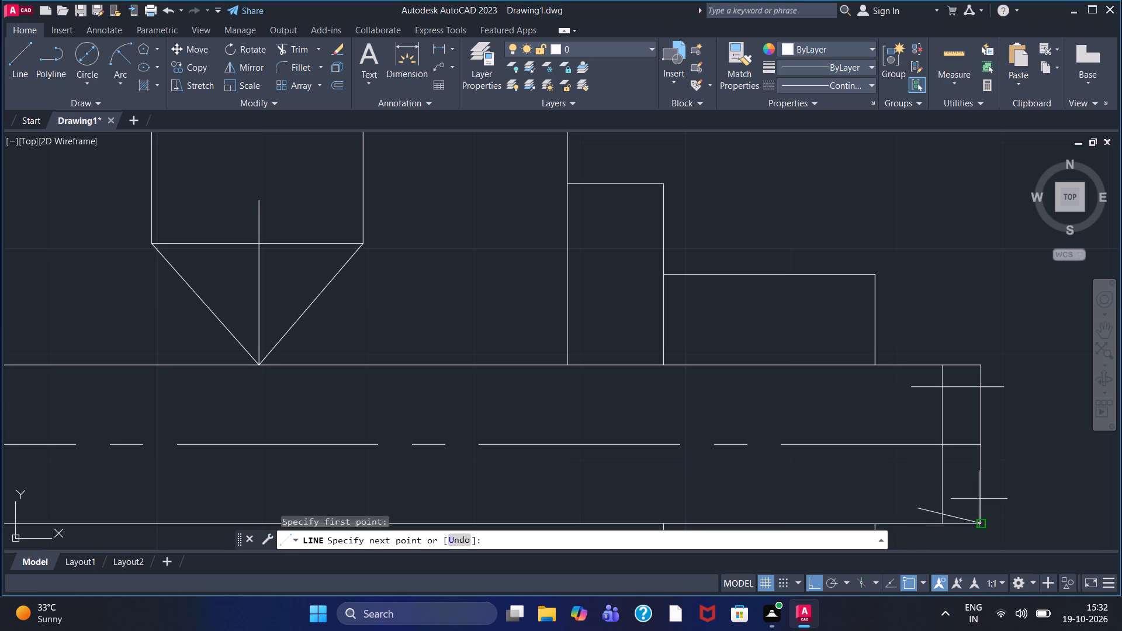
click(1001, 498)
right_click(1001, 498)
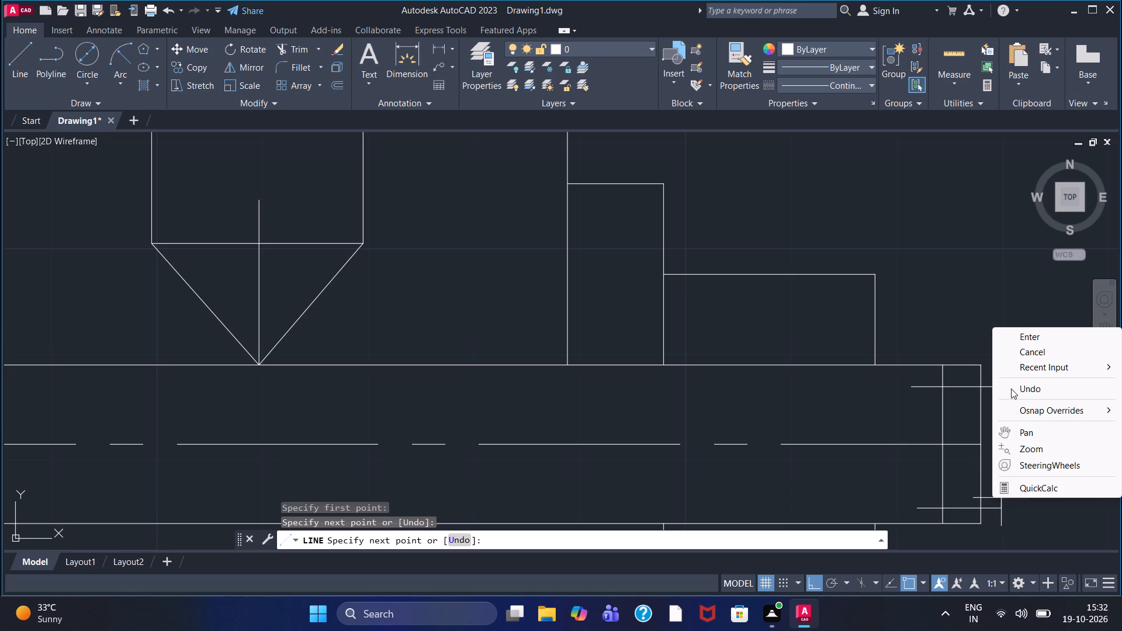
double_click(1027, 334)
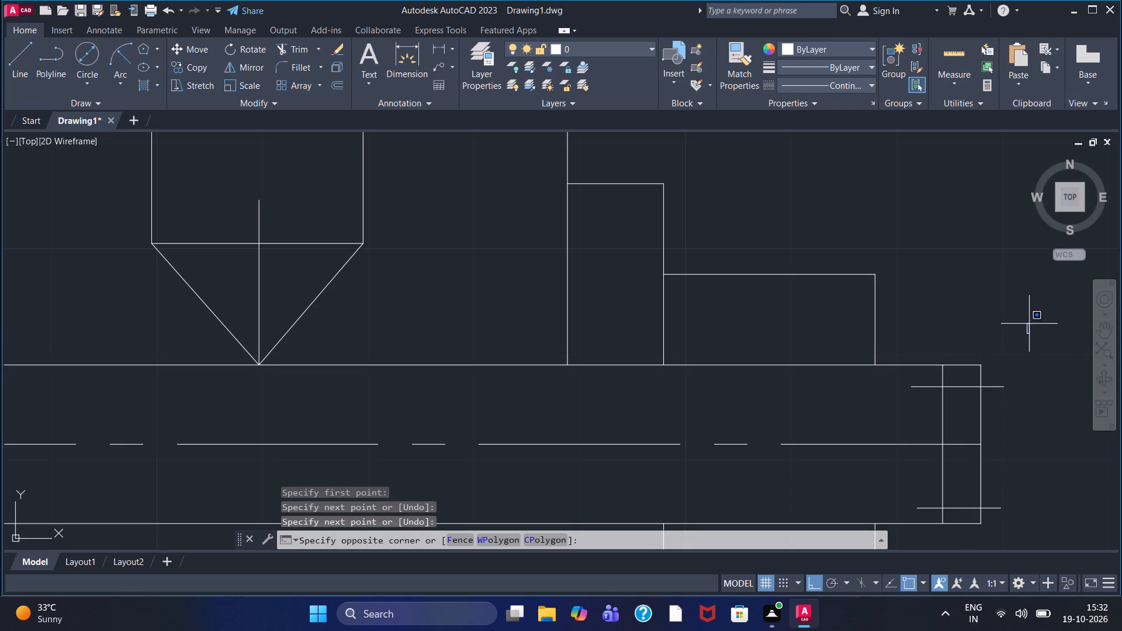
key(Escape)
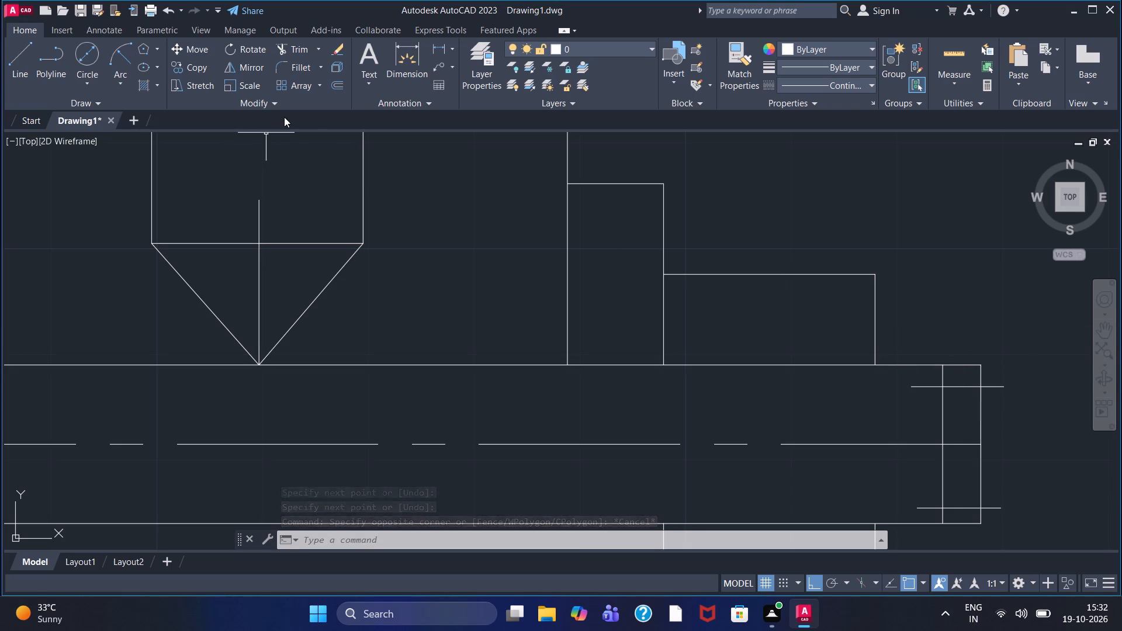
Trim the horizontal plate's corners beyond the inner end line and the overhanging ends of the two short horizontal lines.
click(298, 54)
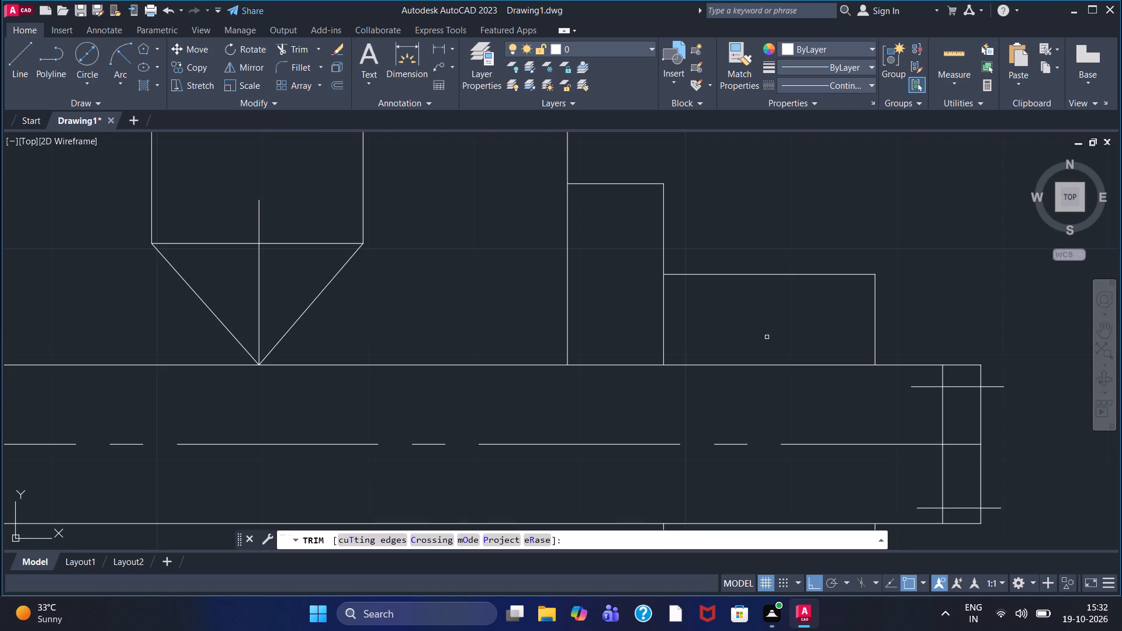
click(968, 366)
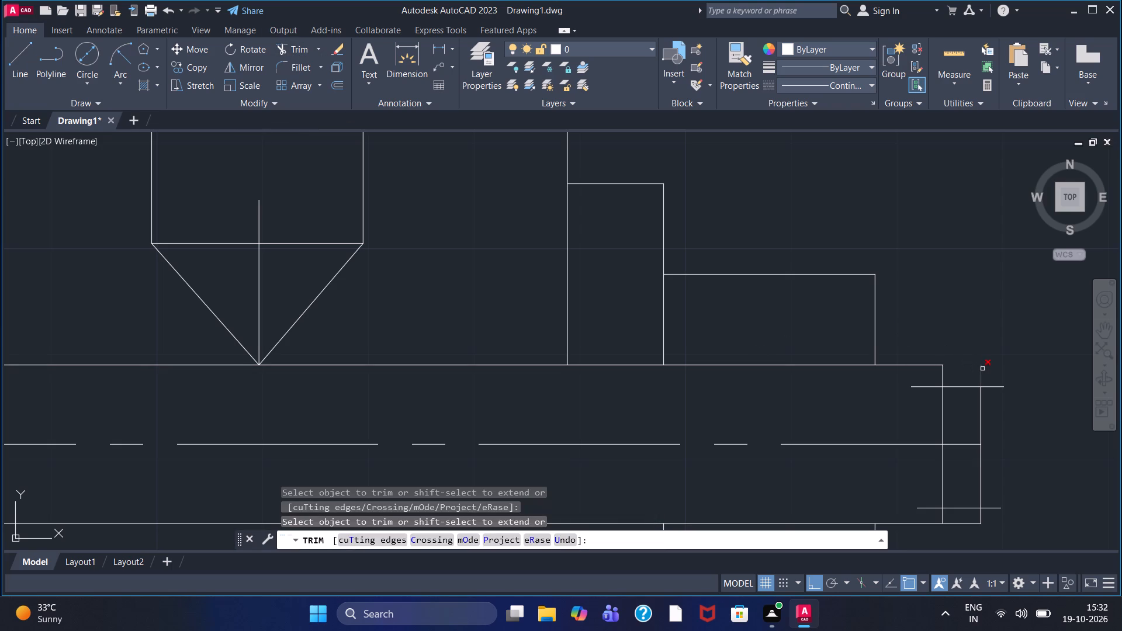
drag(993, 377, 1001, 475)
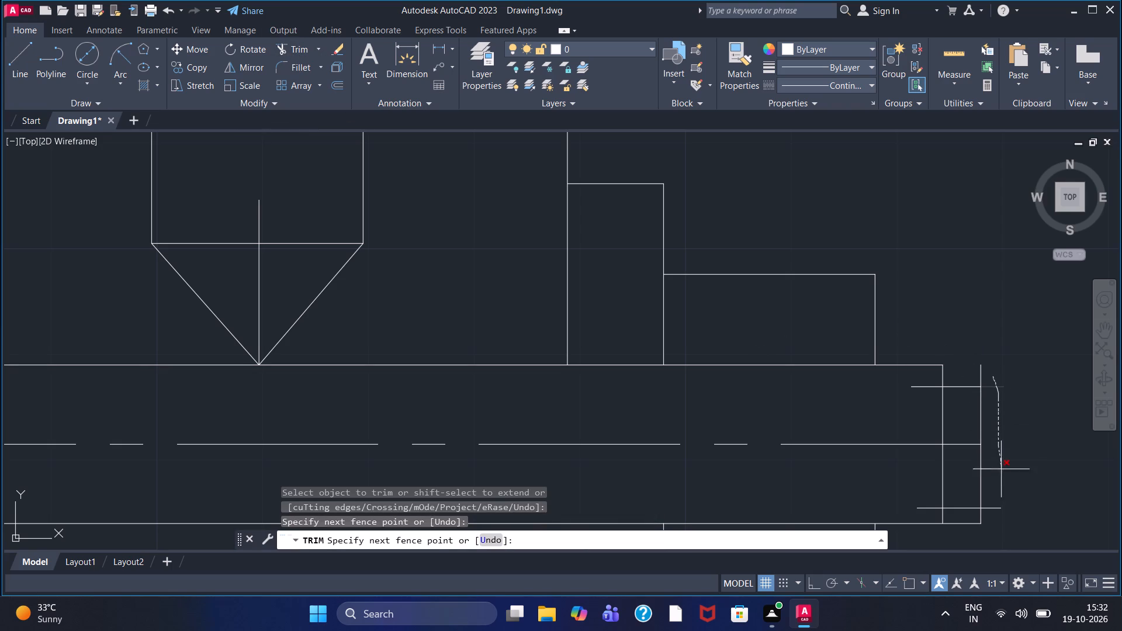
drag(1001, 475, 985, 507)
drag(972, 376, 988, 376)
click(973, 525)
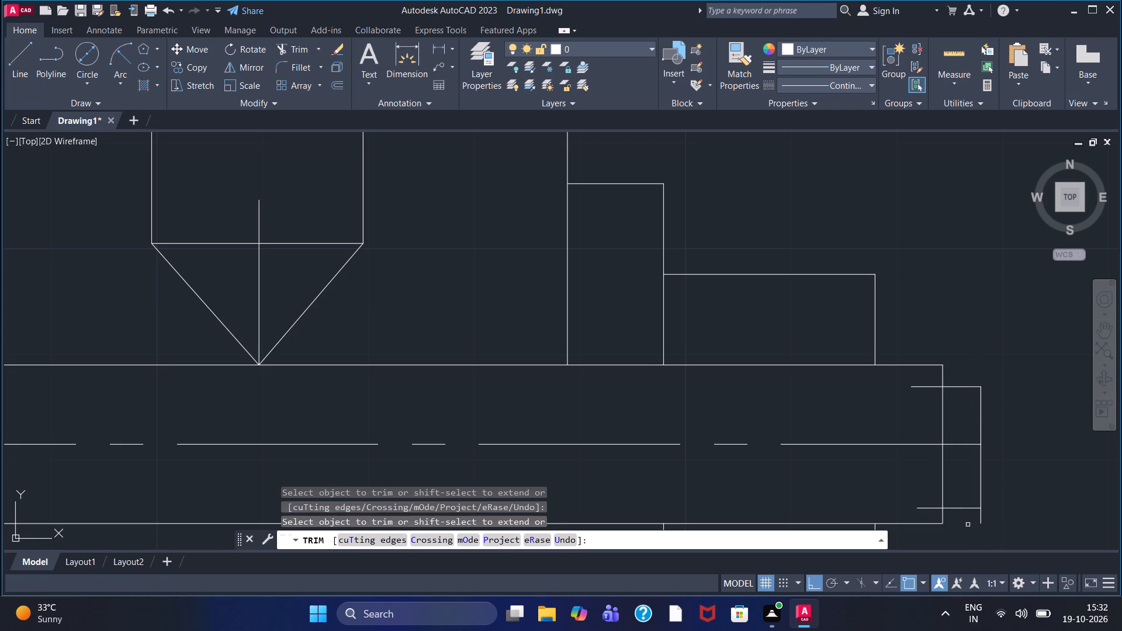
drag(976, 521, 1001, 511)
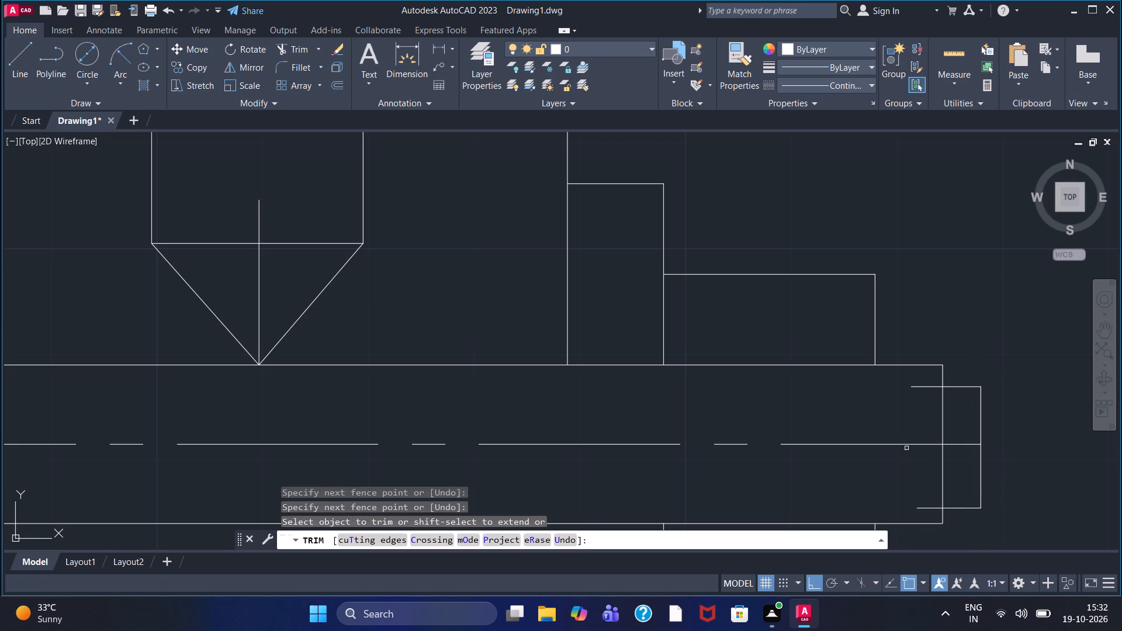
drag(922, 393, 928, 381)
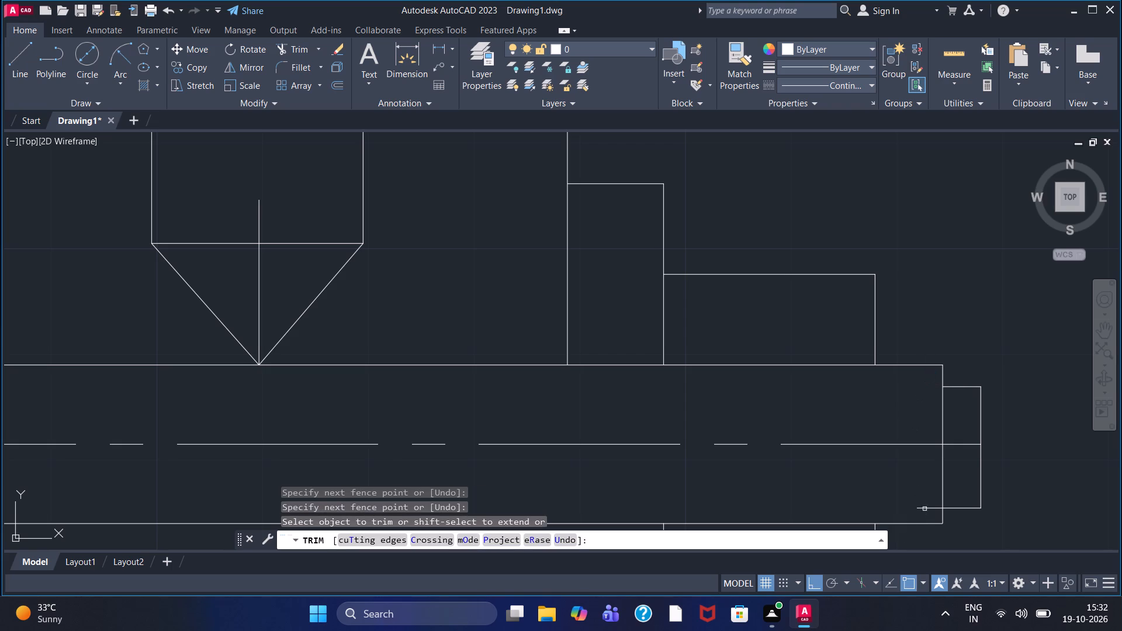
drag(924, 512, 924, 498)
click(924, 498)
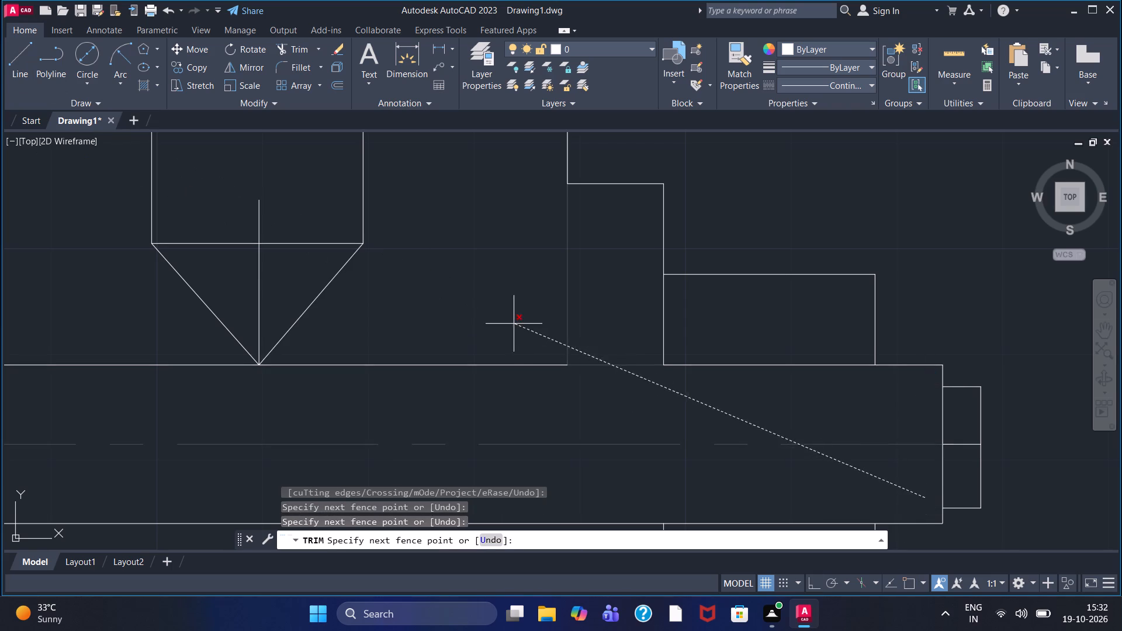
key(Escape)
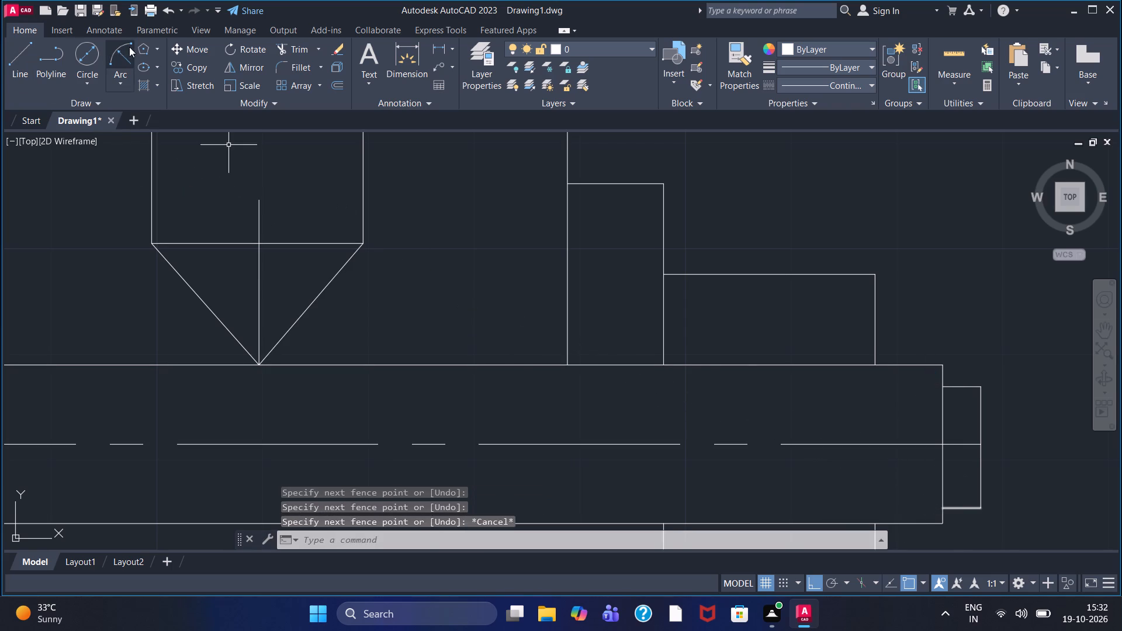
Draw two sloped chamfer lines from the inner end line's upper and lower ends to the shortened outer end line's corners.
click(7, 63)
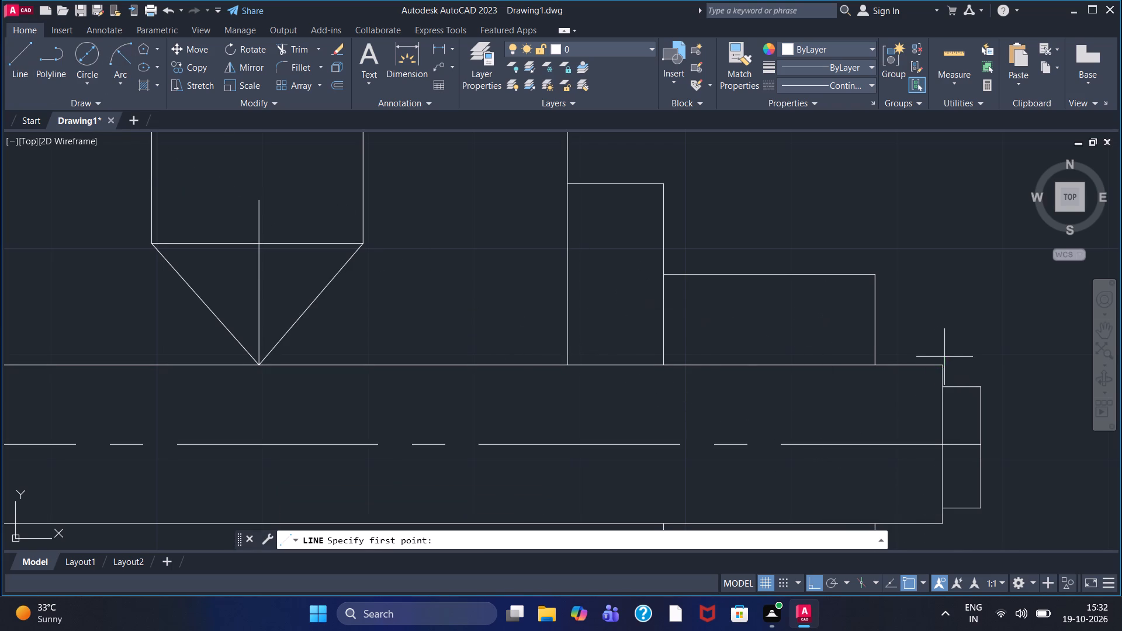
drag(942, 362, 946, 372)
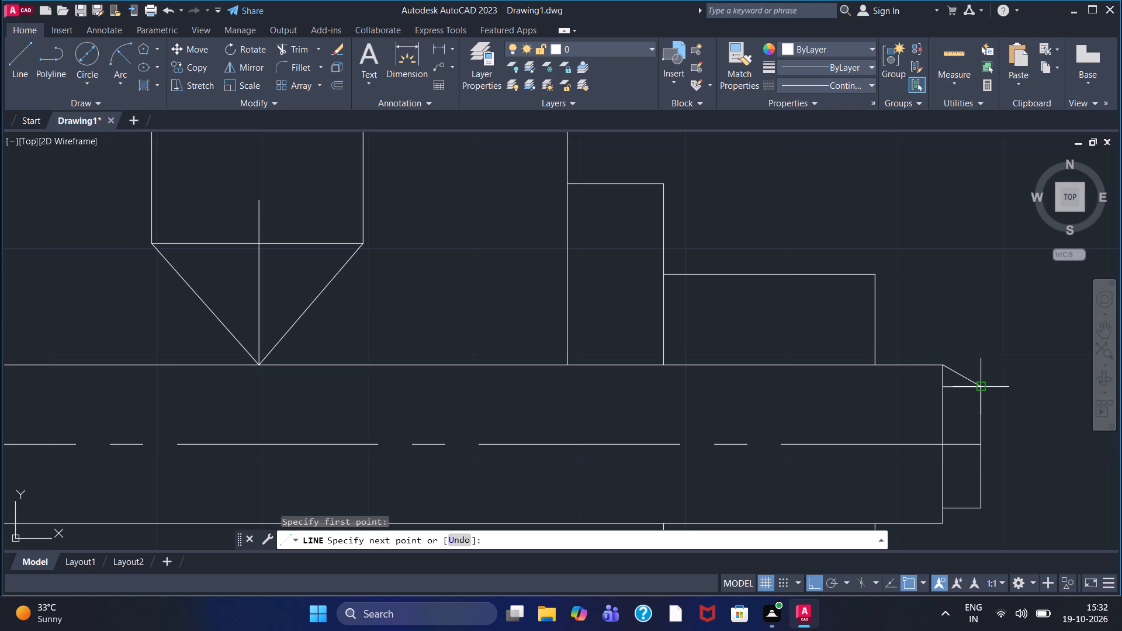
key(F8)
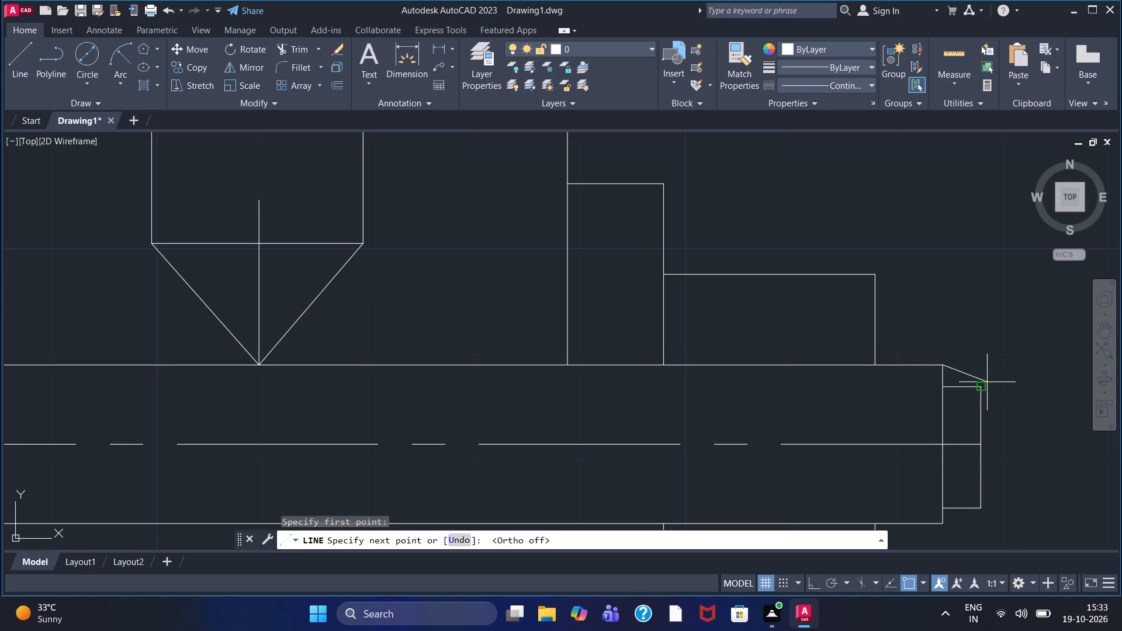
click(978, 389)
right_click(981, 359)
click(999, 366)
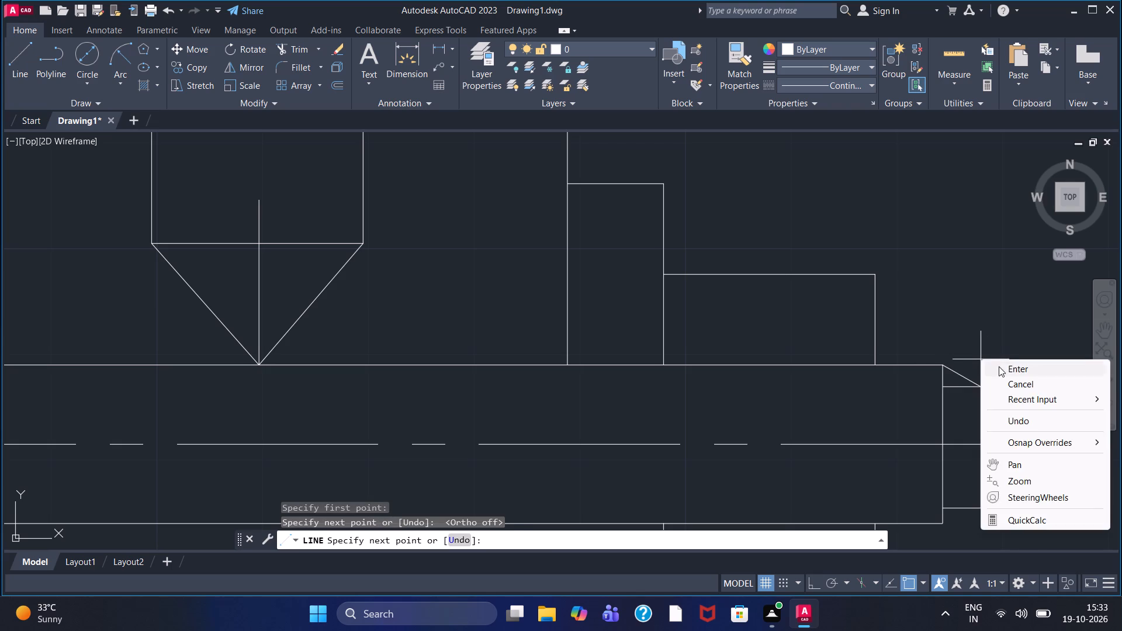
right_click(984, 363)
click(985, 82)
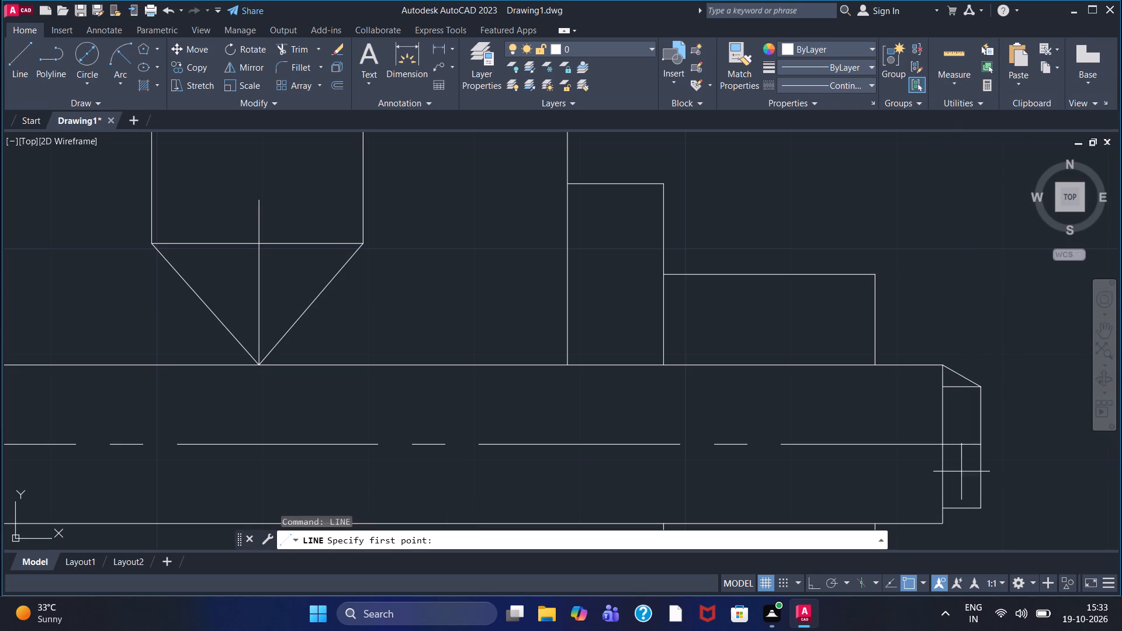
double_click(944, 523)
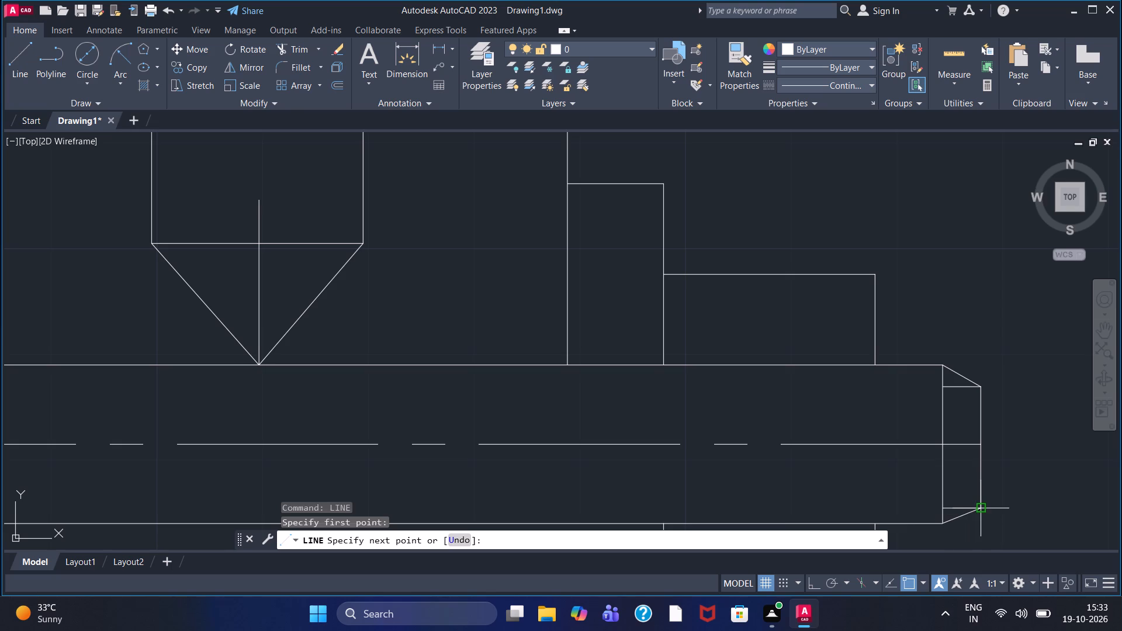
click(979, 511)
right_click(1027, 421)
click(1041, 428)
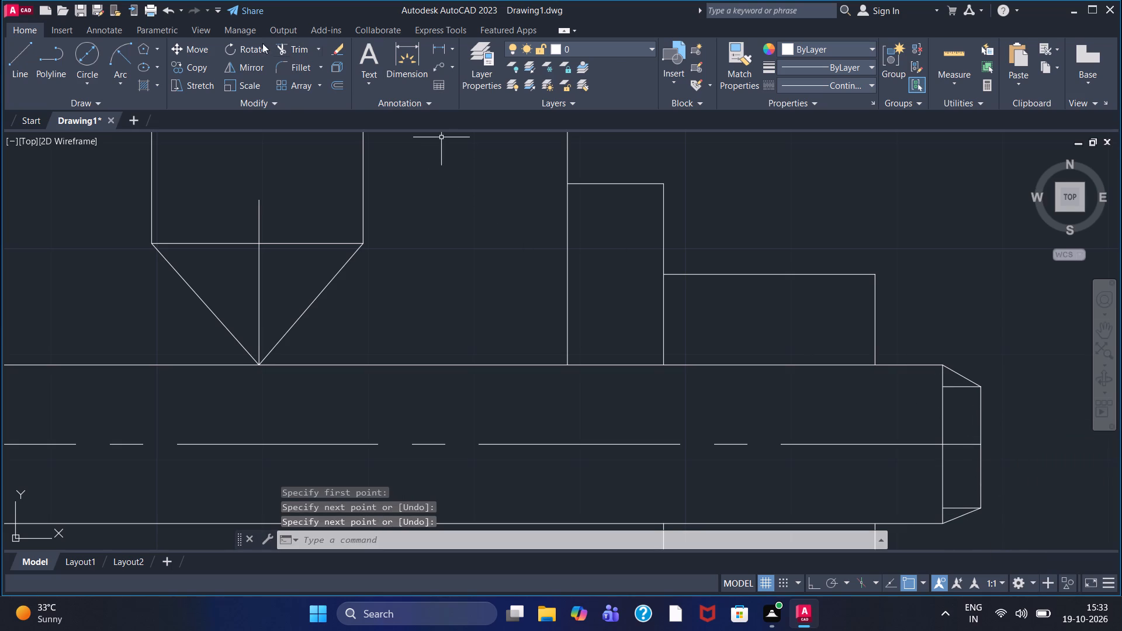
Trim the two short horizontal lines and the centreline portion inside the chamfered tip.
click(308, 47)
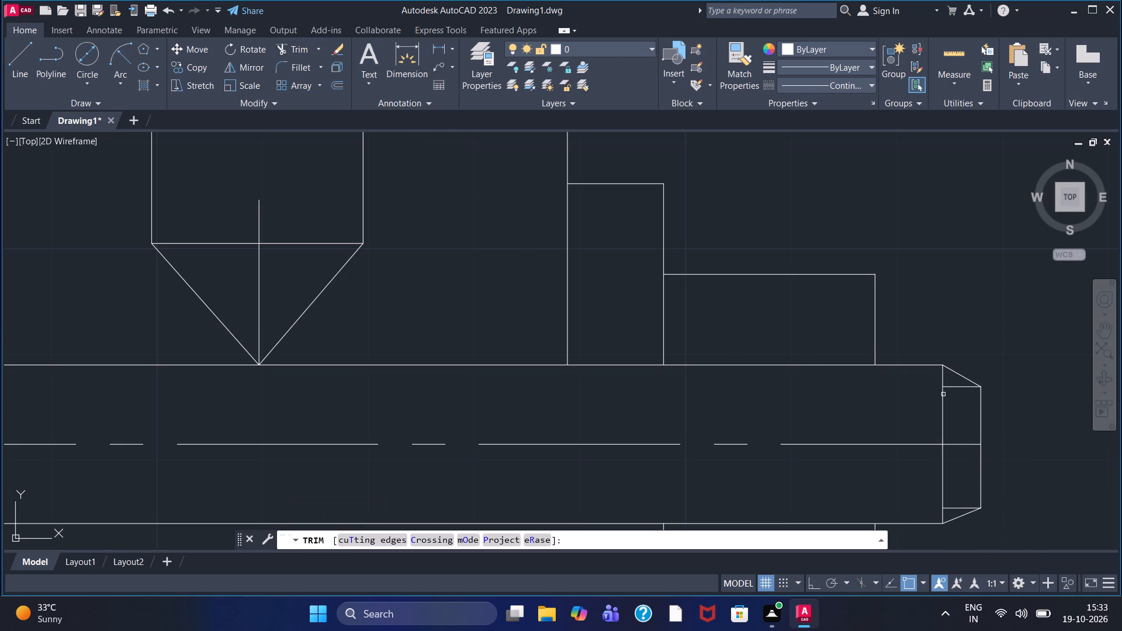
drag(952, 405, 956, 386)
click(956, 386)
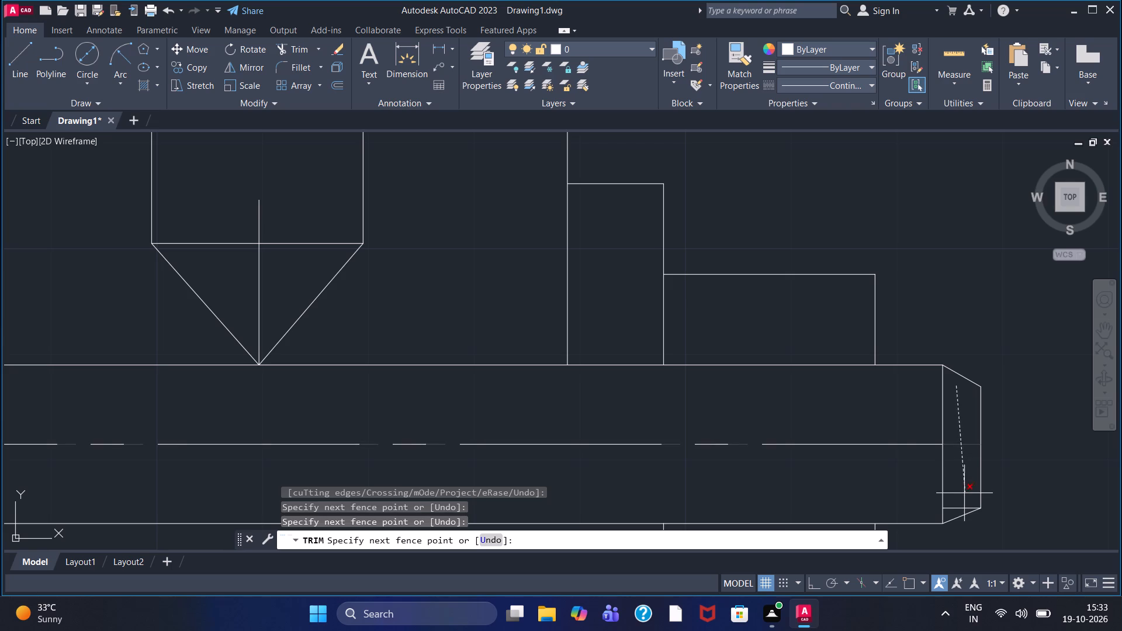
click(952, 514)
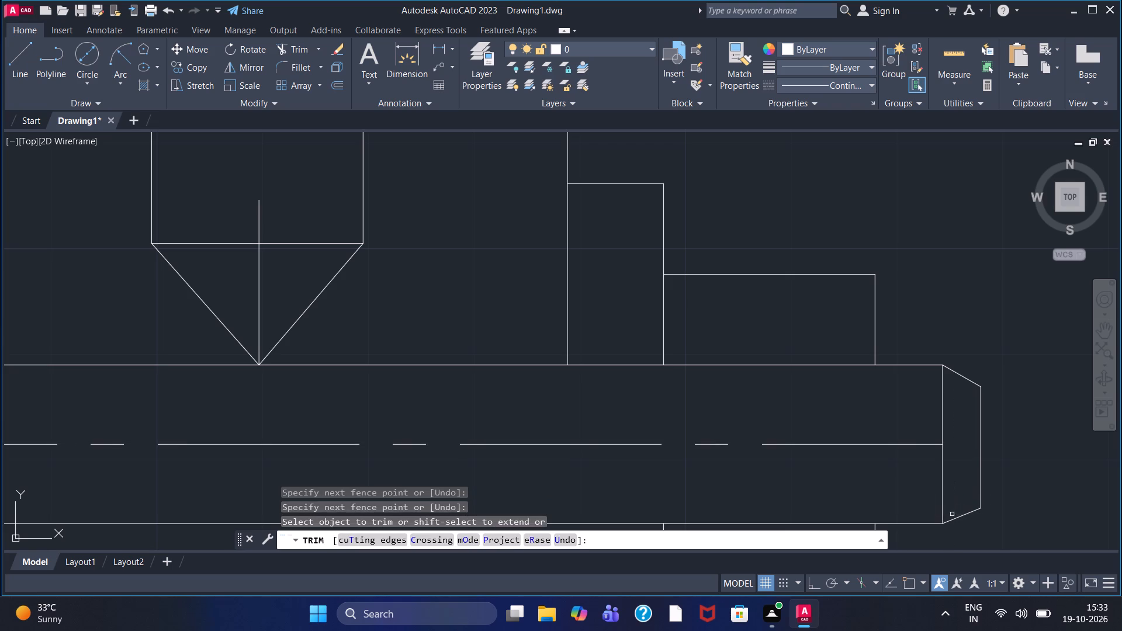
scroll(972, 441, down, 2)
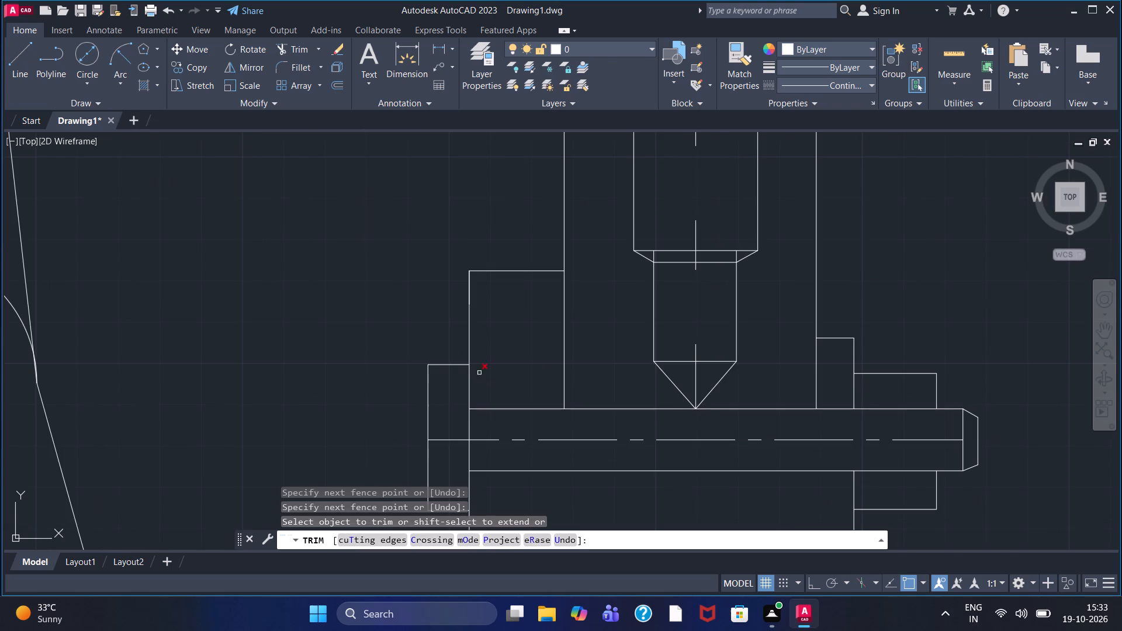
key(Escape)
Trim the side view's top flange edges where they cross the vertical pointed post, on both sides of its centreline.
scroll(405, 342, down, 1)
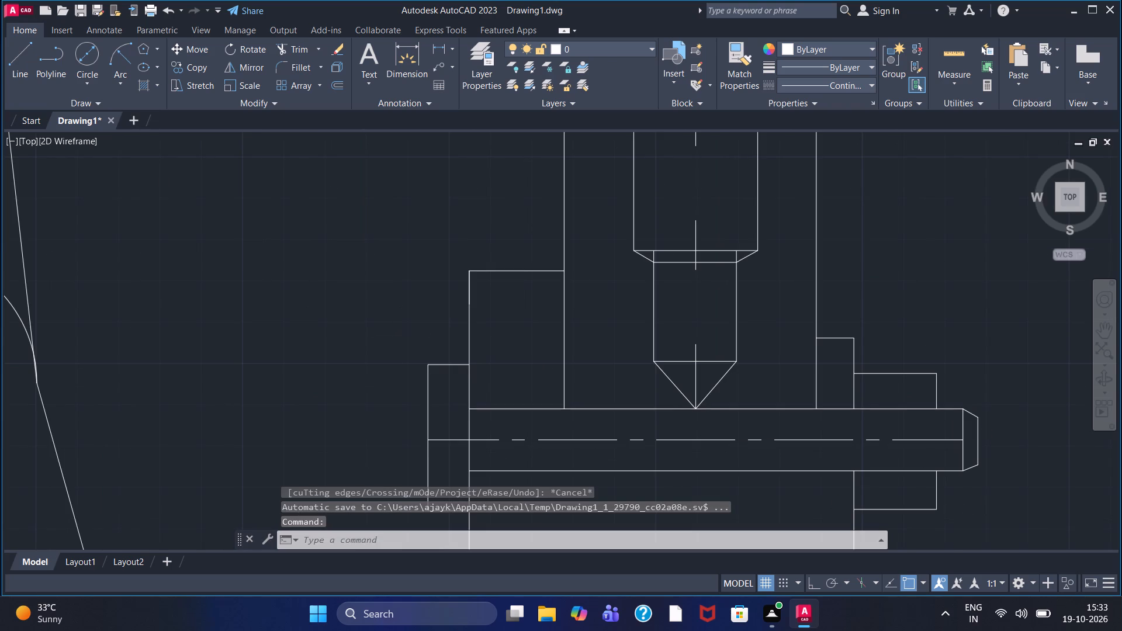
scroll(405, 342, down, 1)
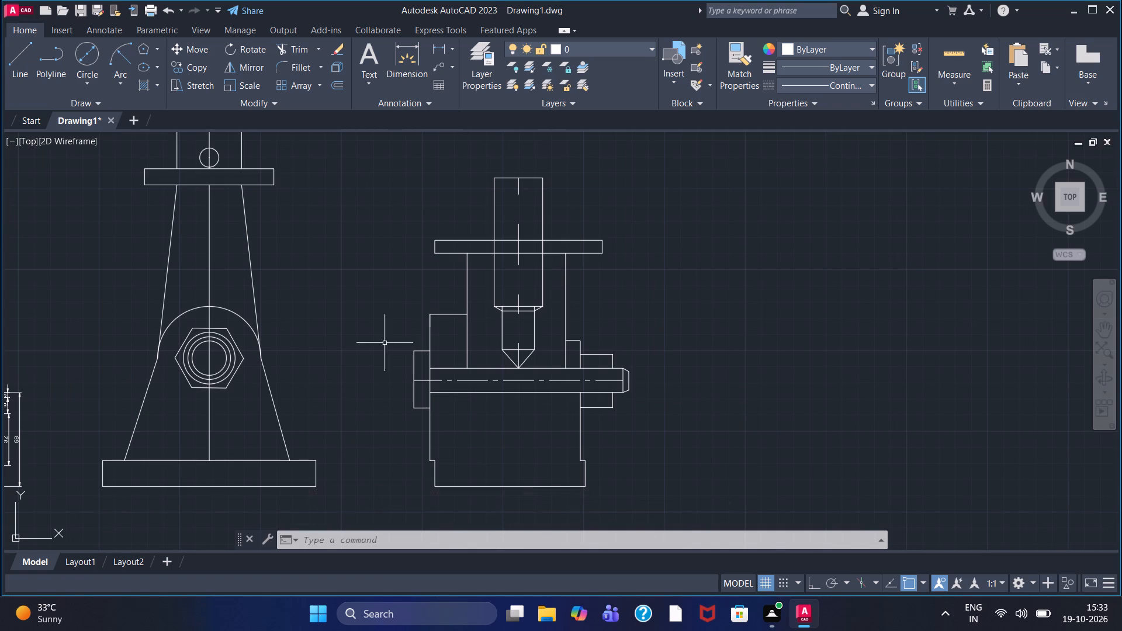
click(307, 47)
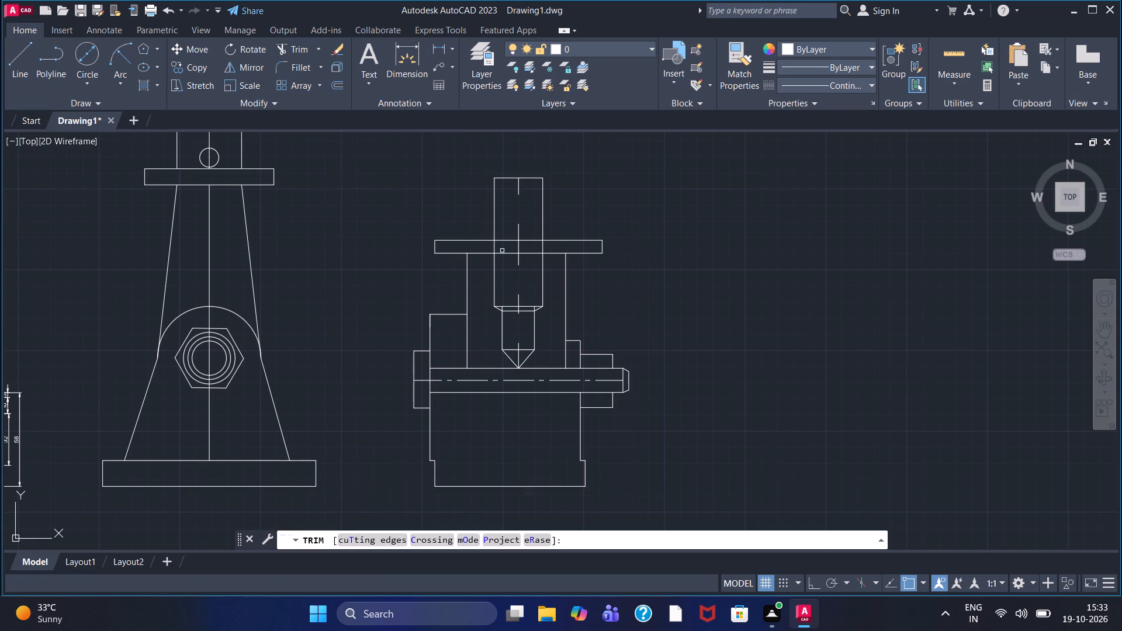
drag(503, 264, 505, 229)
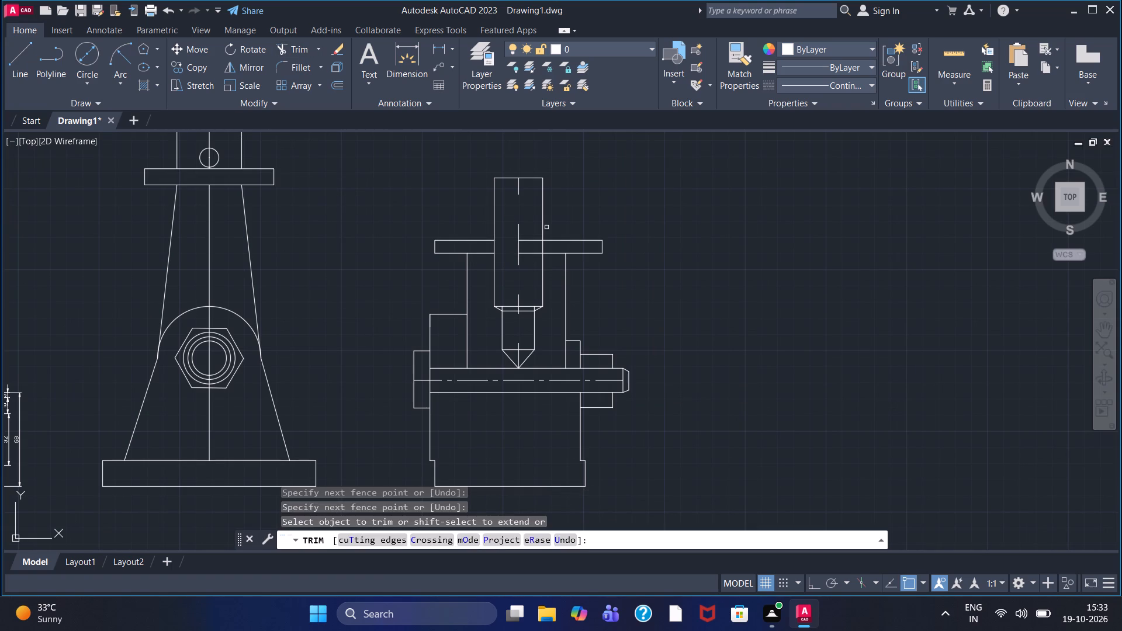
drag(531, 230, 531, 267)
Offset both halves of the post's top edge upward with the Through option, entering 2 and aligning the second half by a picked point.
scroll(531, 267, down, 1)
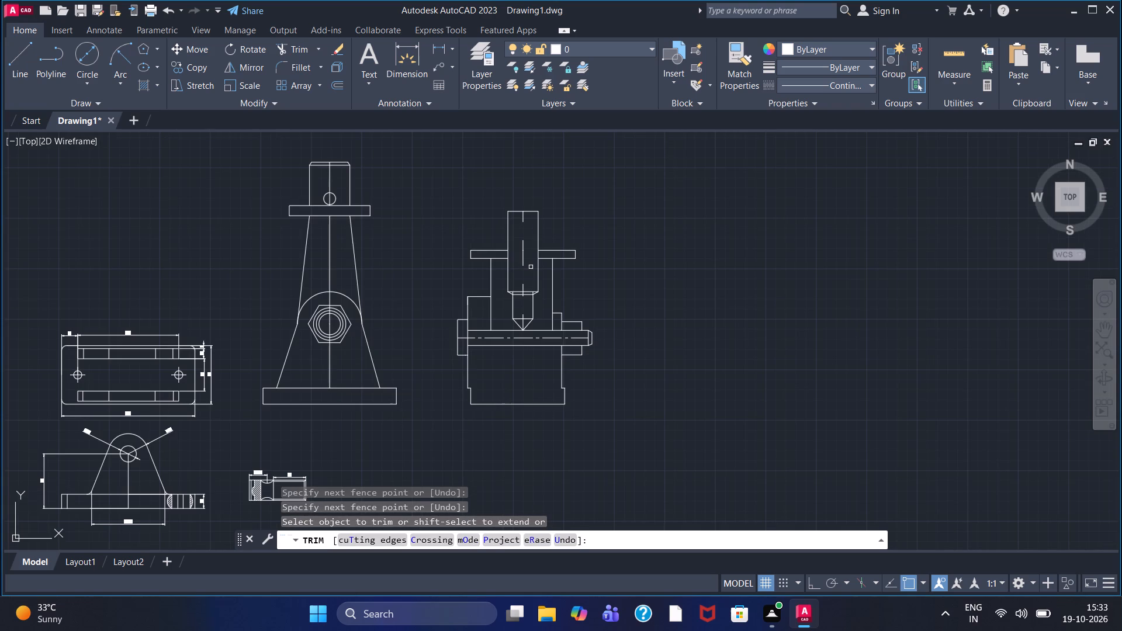
middle_drag(494, 185, 495, 206)
scroll(527, 244, up, 2)
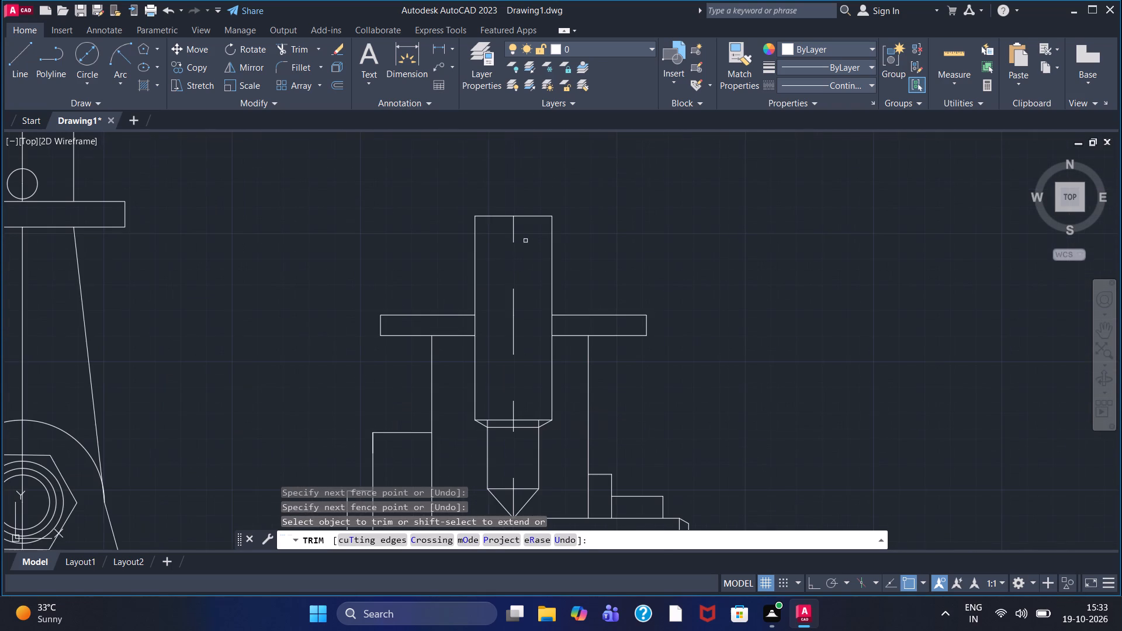
click(328, 81)
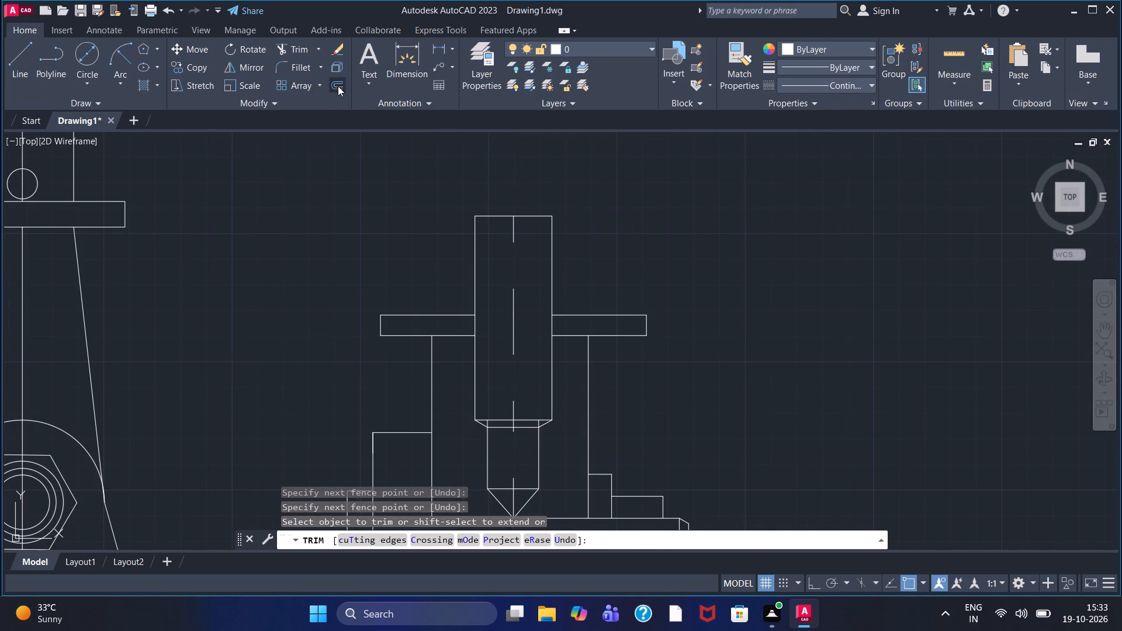
click(338, 86)
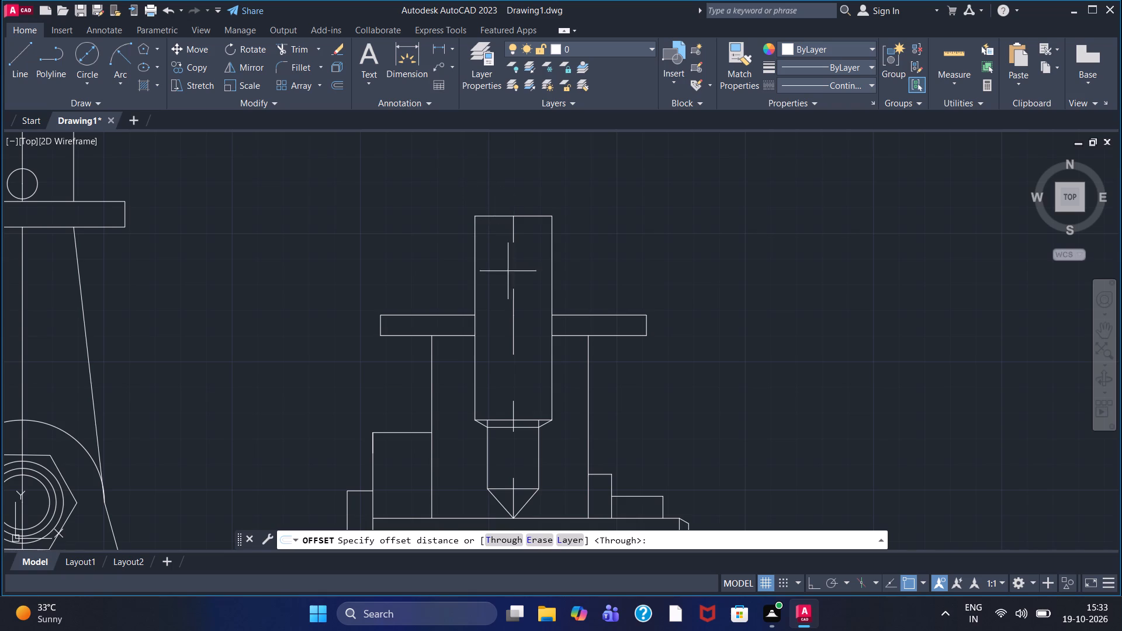
click(503, 539)
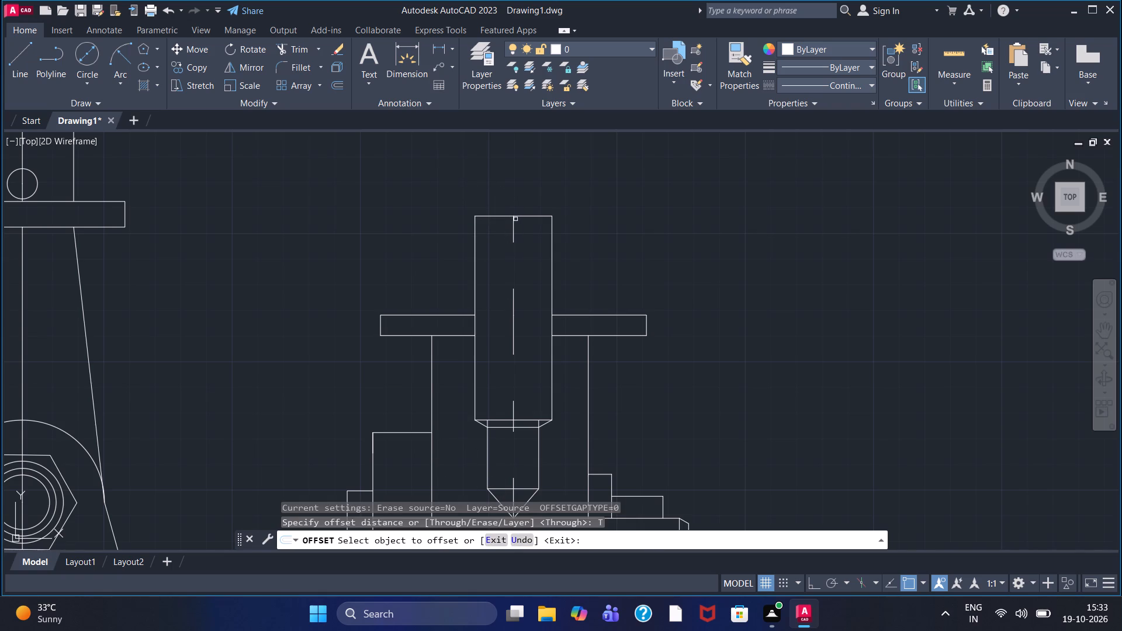
click(503, 217)
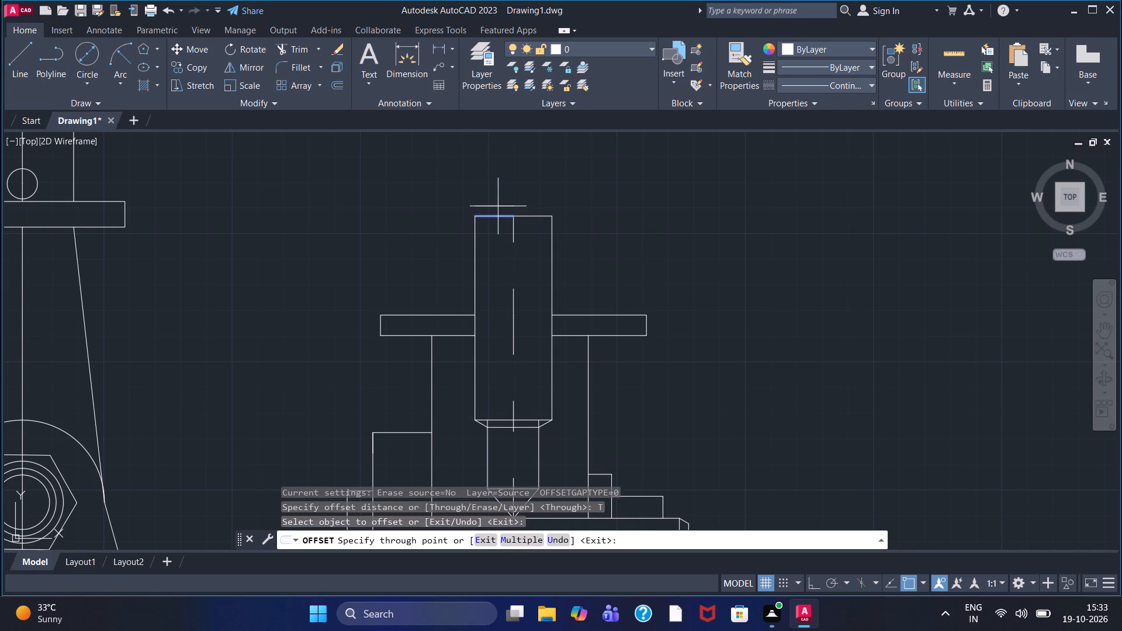
key(2)
key(Return)
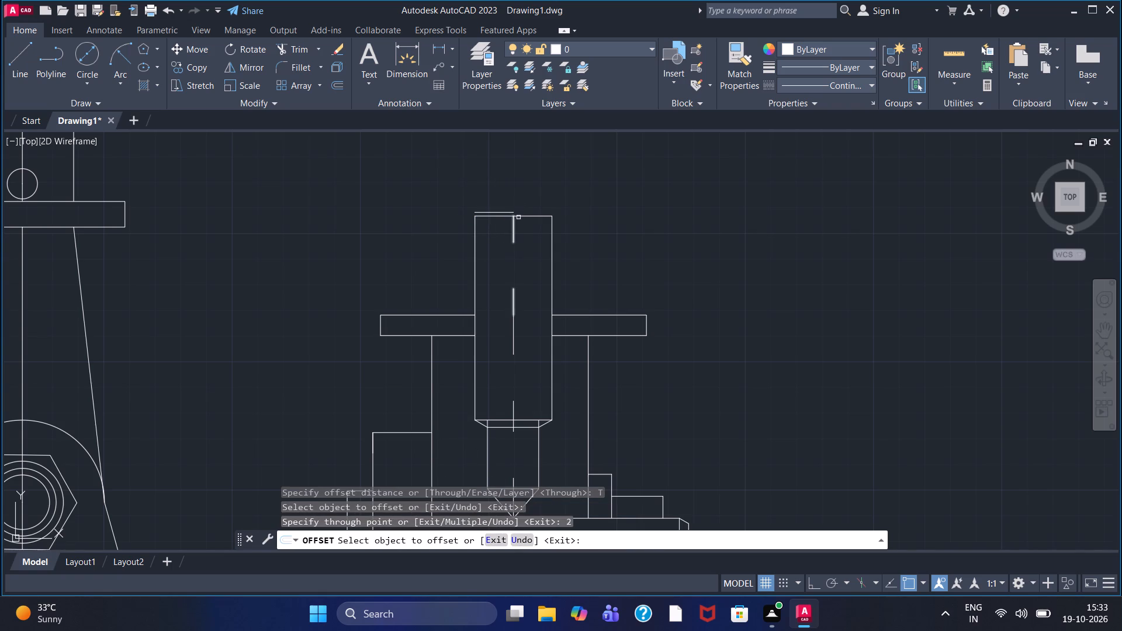
click(521, 217)
key(2)
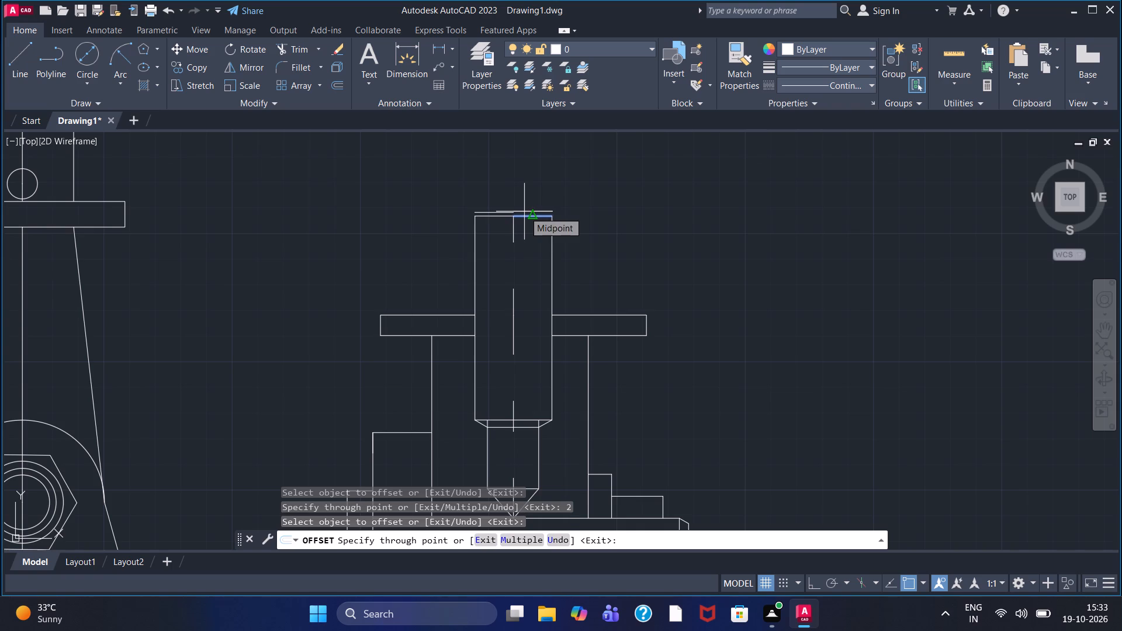
key(Return)
click(529, 217)
scroll(529, 217, up, 3)
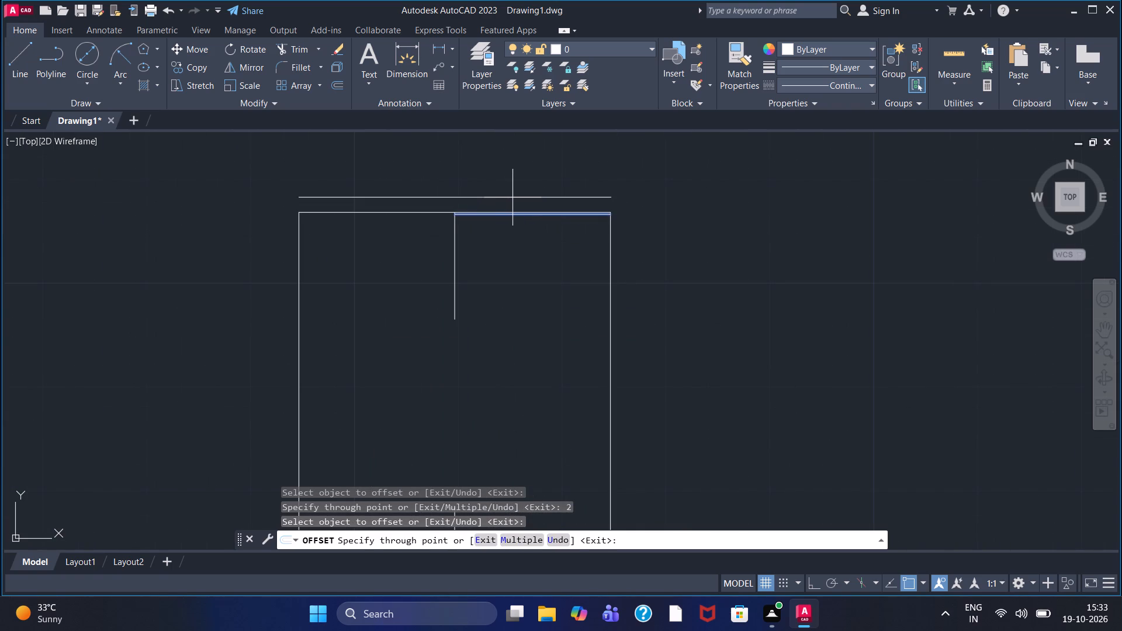
click(512, 197)
key(Escape)
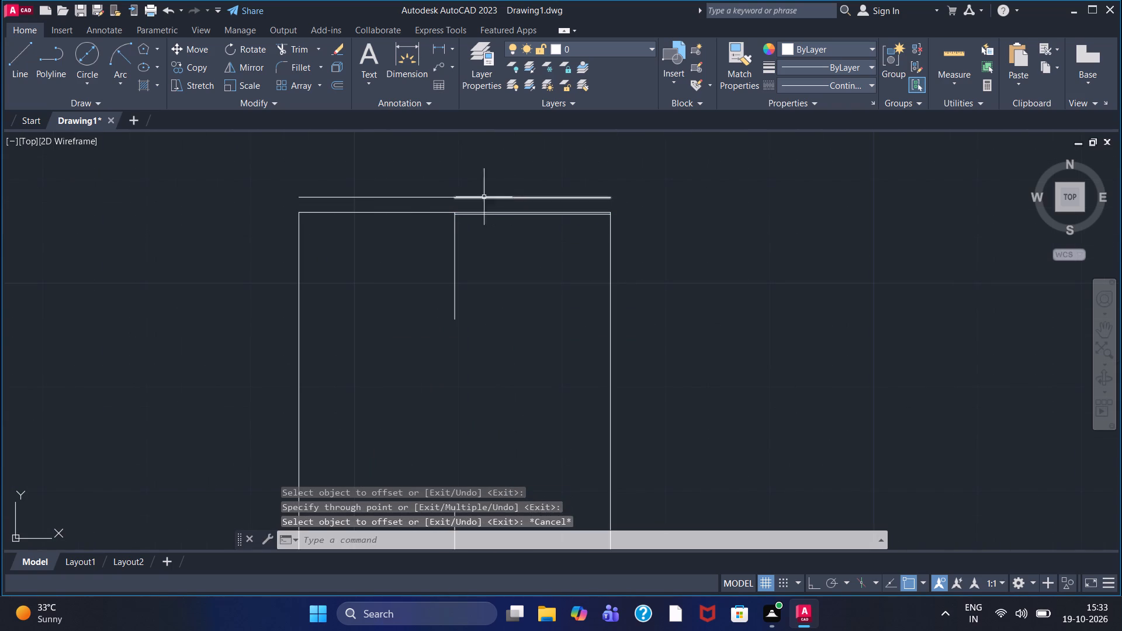
Draw two short near-vertical lines across the post's top edge and its offset line, one near each end.
click(26, 59)
click(317, 176)
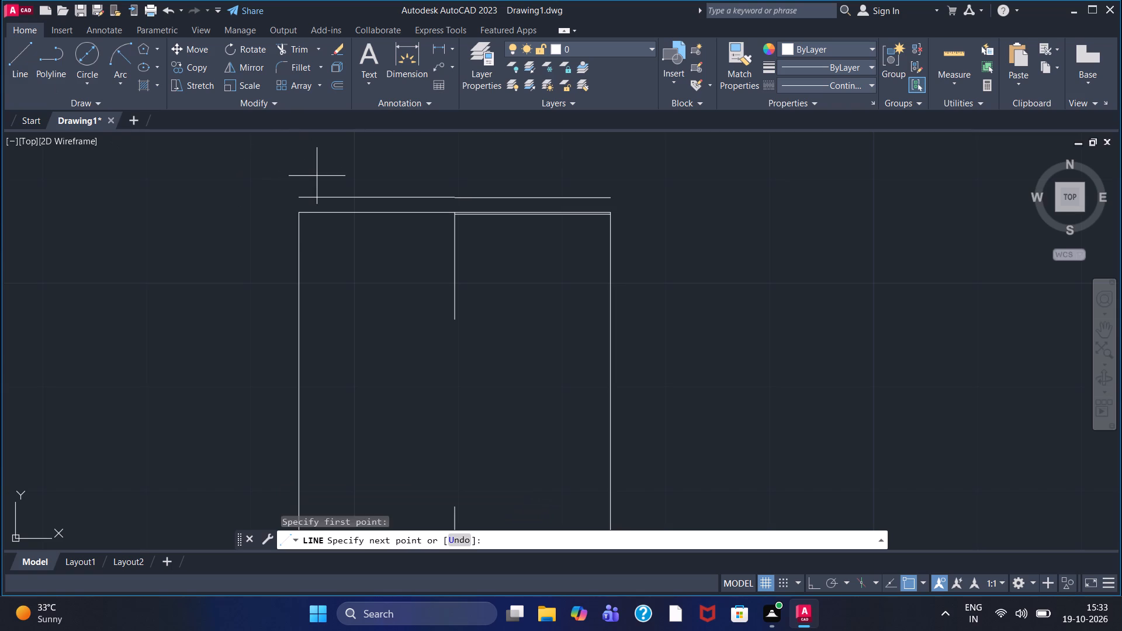
click(319, 258)
key(Escape)
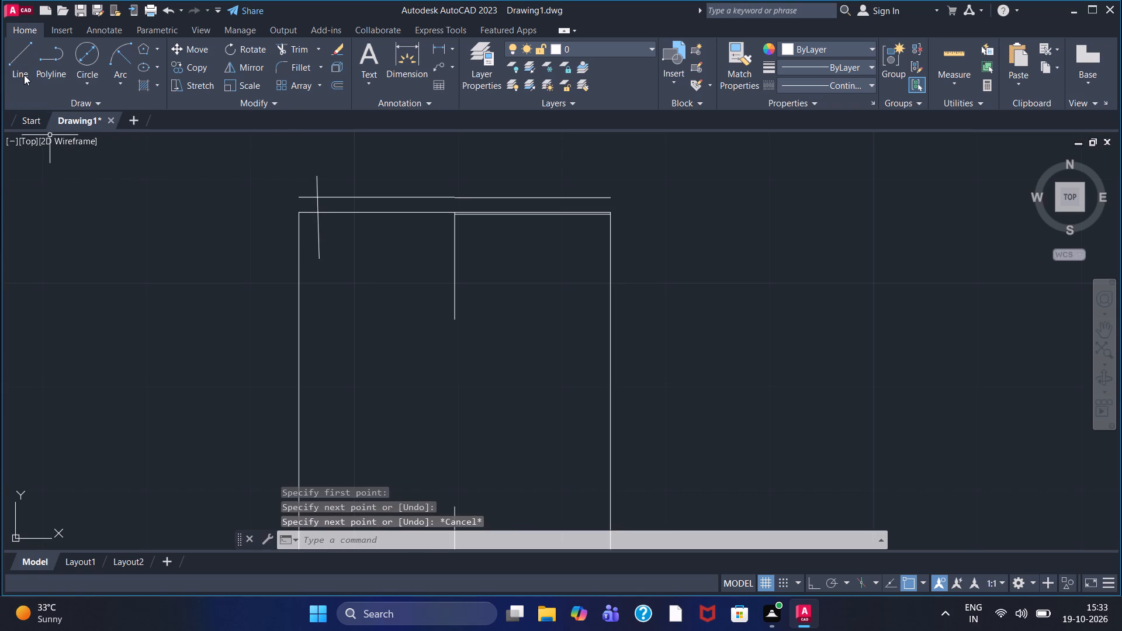
click(24, 75)
click(584, 185)
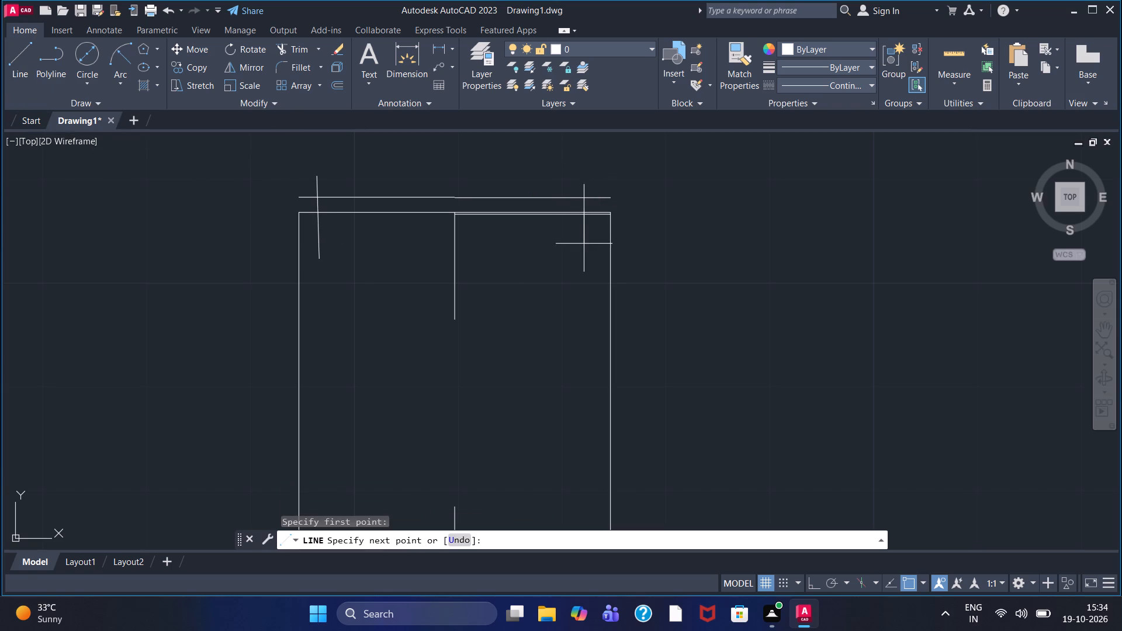
click(583, 247)
key(Escape)
Trim the offset line and the short vertical lines to a raised cap, and remove the centreline segment below the post's top edge.
click(295, 54)
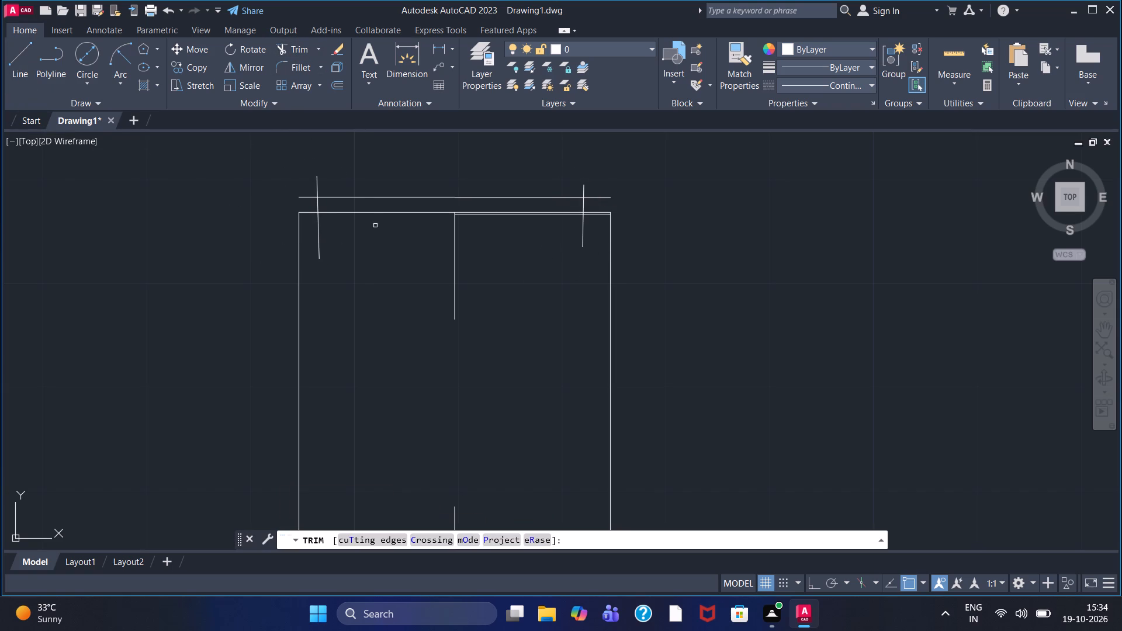
click(310, 196)
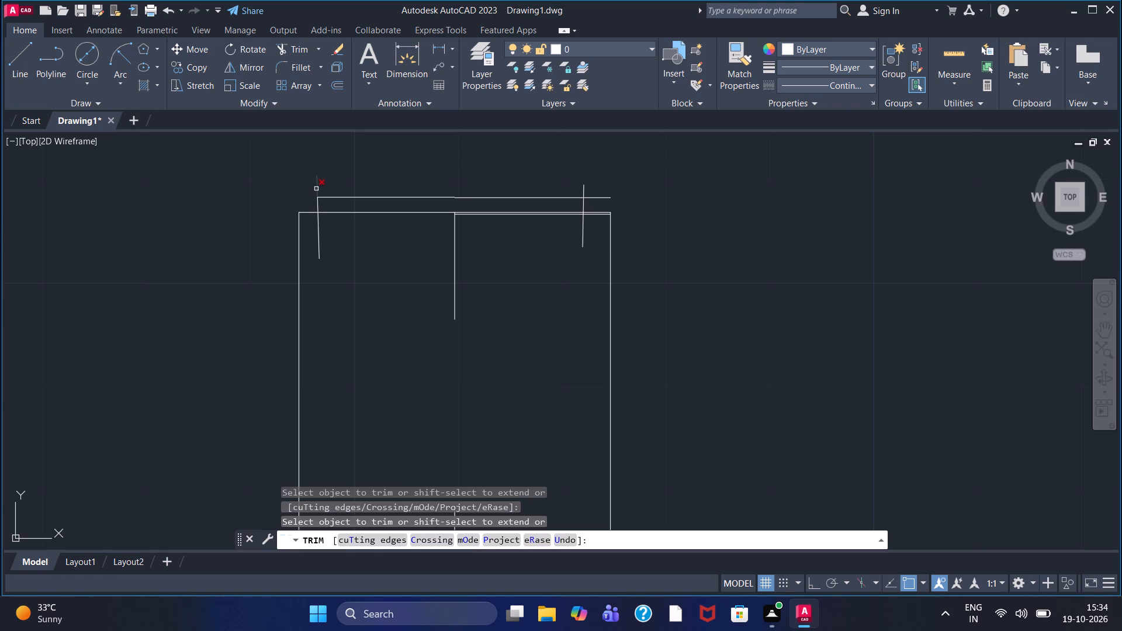
click(316, 188)
drag(311, 237, 321, 235)
drag(441, 263, 496, 259)
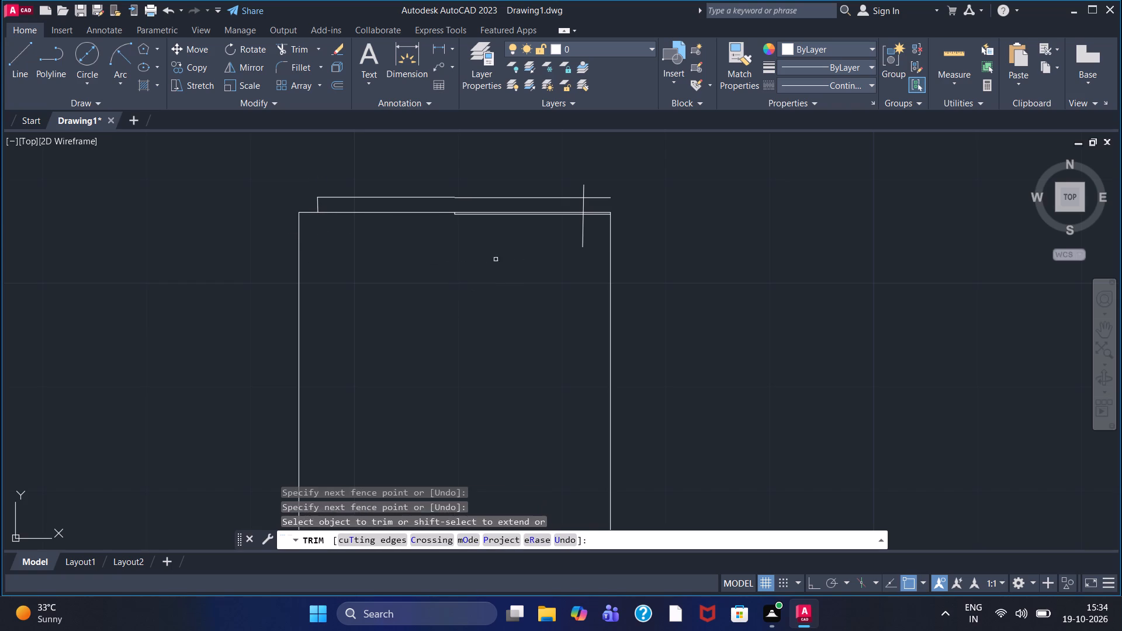
scroll(576, 235, up, 2)
drag(576, 235, 594, 226)
middle_drag(594, 226, 575, 317)
drag(625, 238, 624, 204)
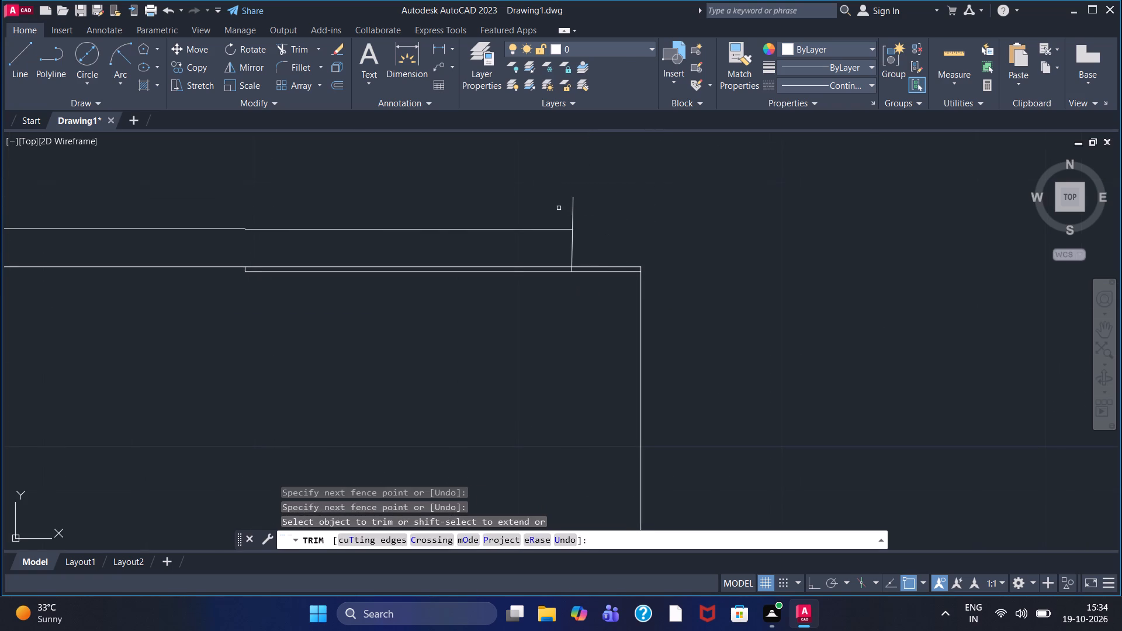
drag(545, 210, 591, 212)
Trim away the duplicate upper edge and corner stub along the right half of the post's top.
scroll(593, 241, up, 2)
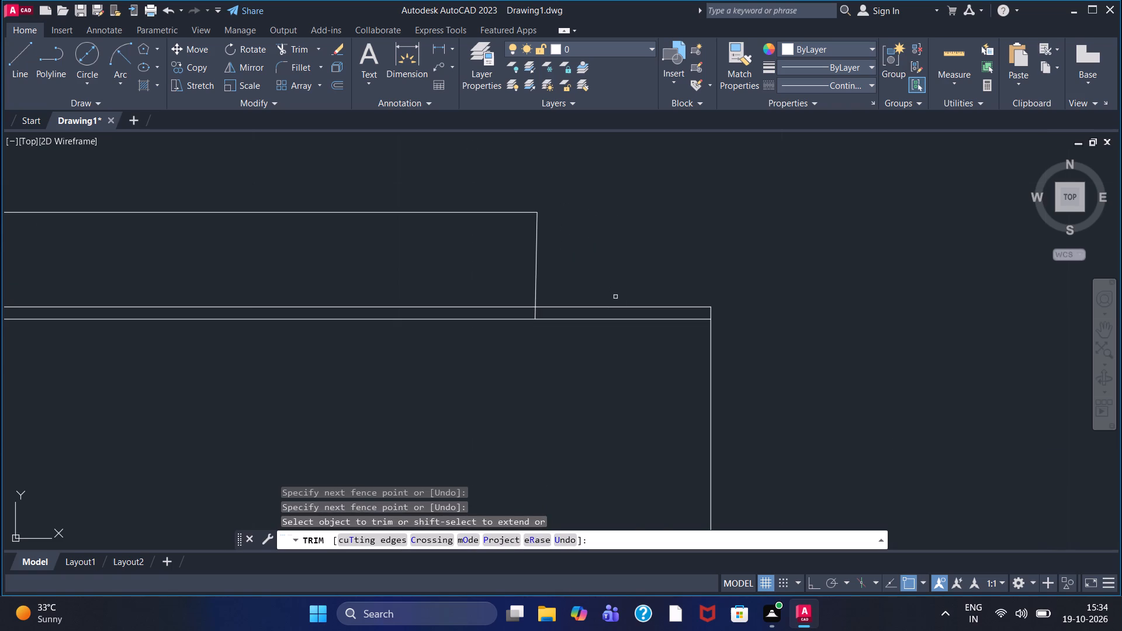
click(621, 308)
drag(698, 312, 714, 315)
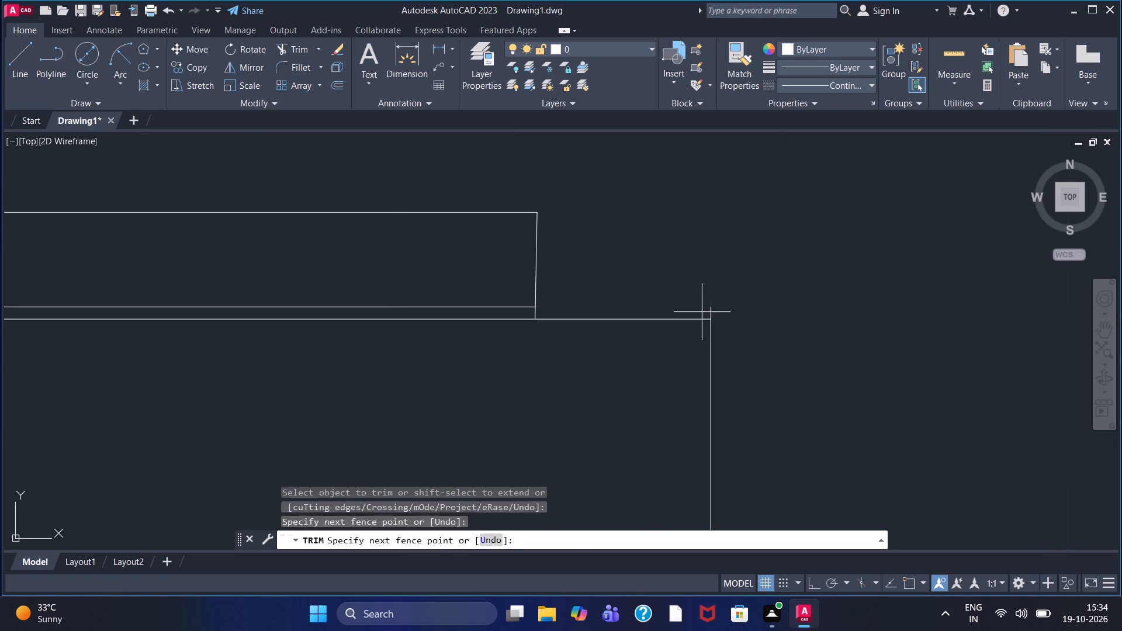
drag(714, 315, 721, 317)
drag(509, 312, 511, 297)
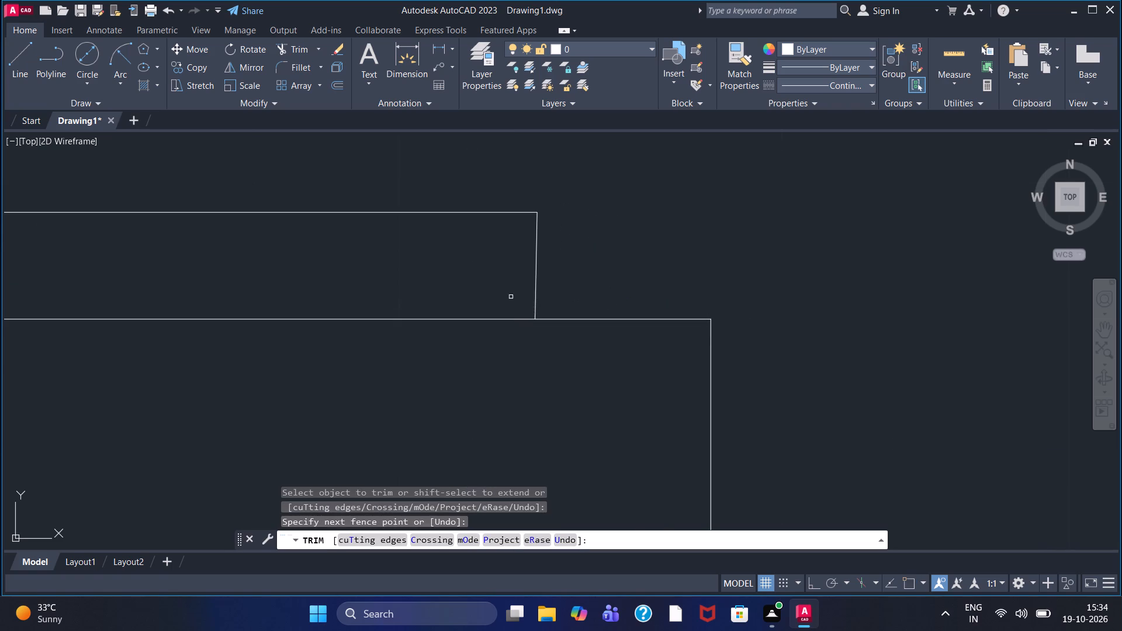
scroll(508, 296, down, 2)
scroll(191, 298, up, 3)
scroll(191, 298, down, 3)
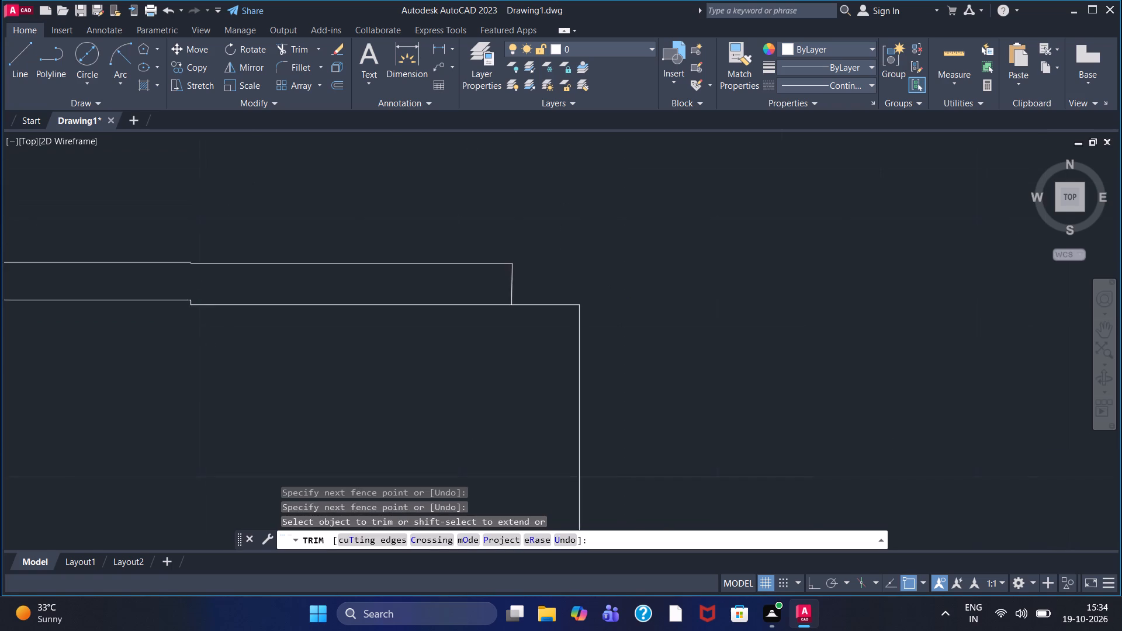
scroll(191, 298, down, 2)
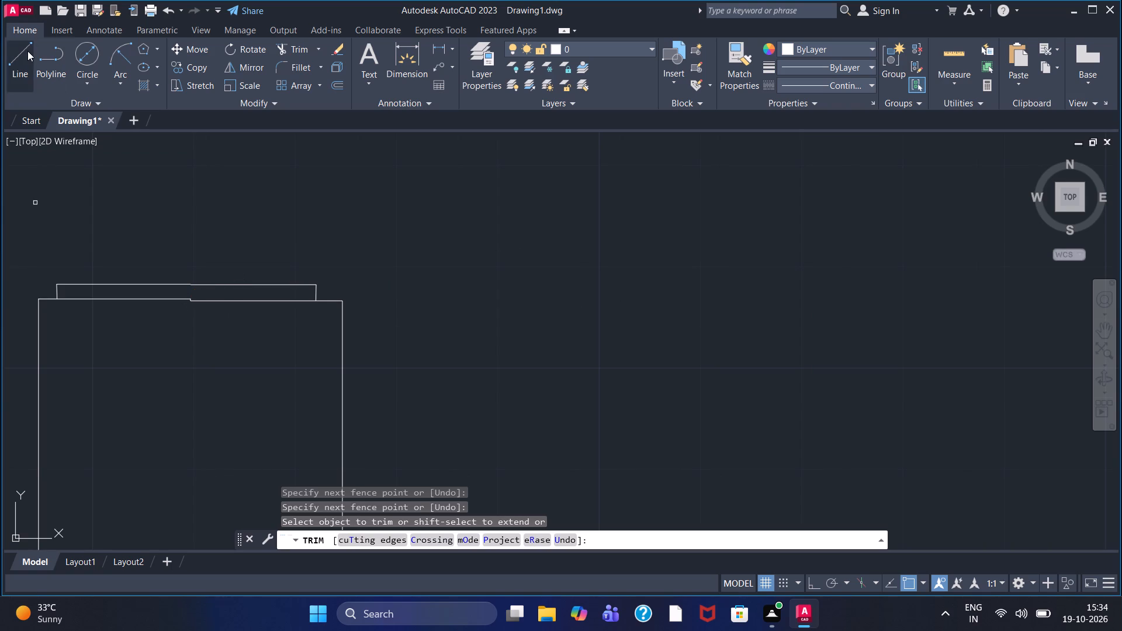
key(Escape)
Draw sloped chamfer lines from both upper corners of the raised cap to the post's outer top corners.
click(27, 51)
click(60, 281)
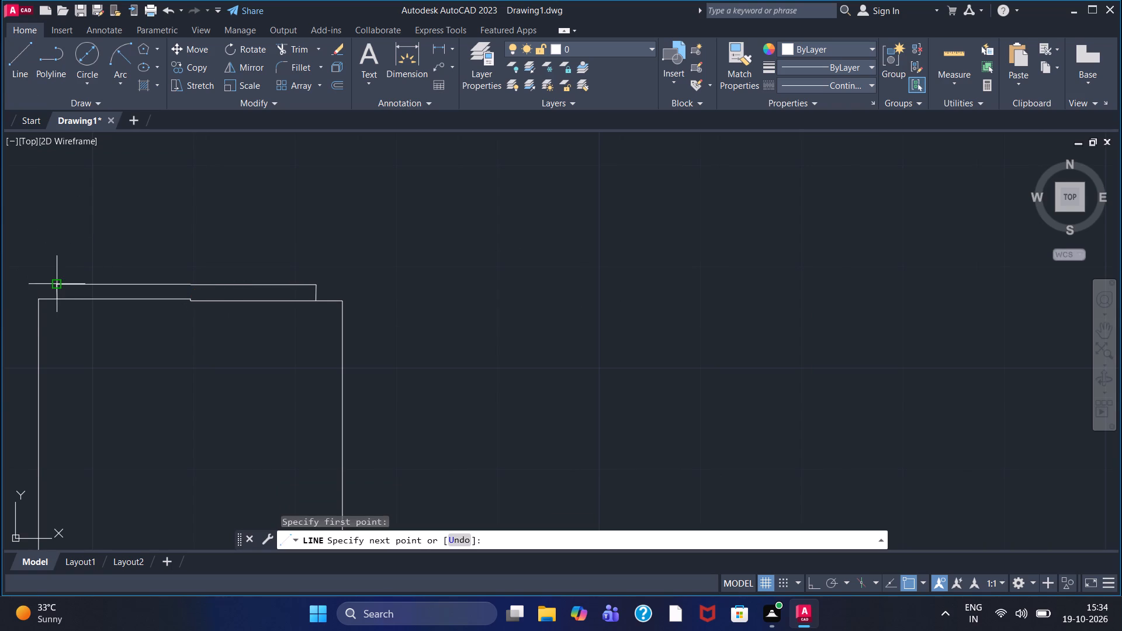
click(34, 300)
right_click(51, 262)
click(71, 266)
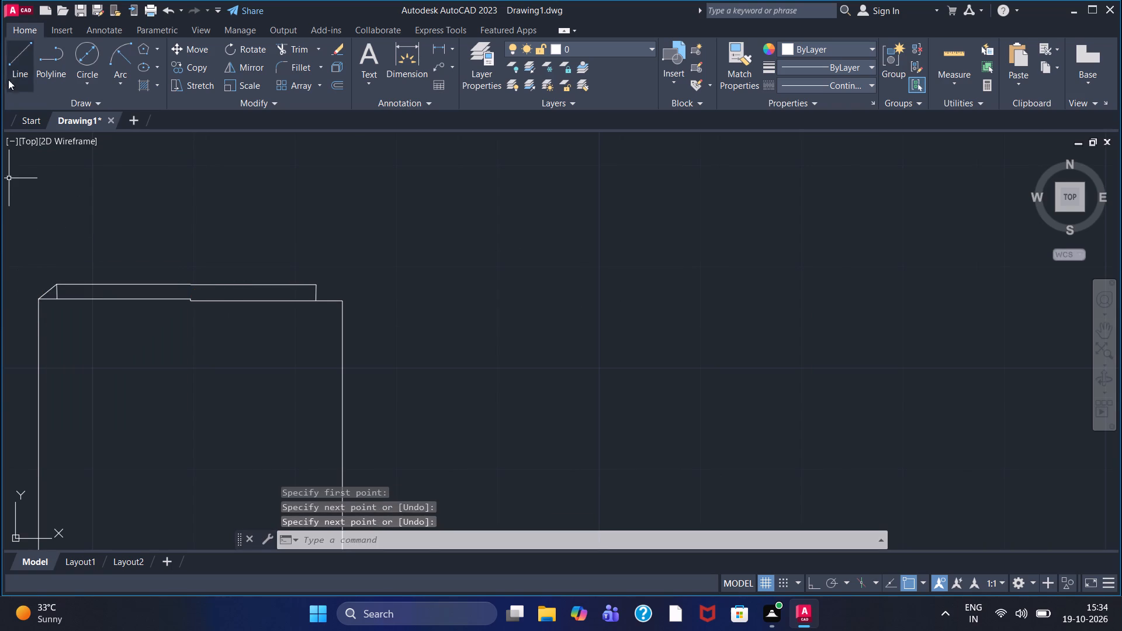
click(12, 70)
scroll(310, 292, up, 1)
click(323, 279)
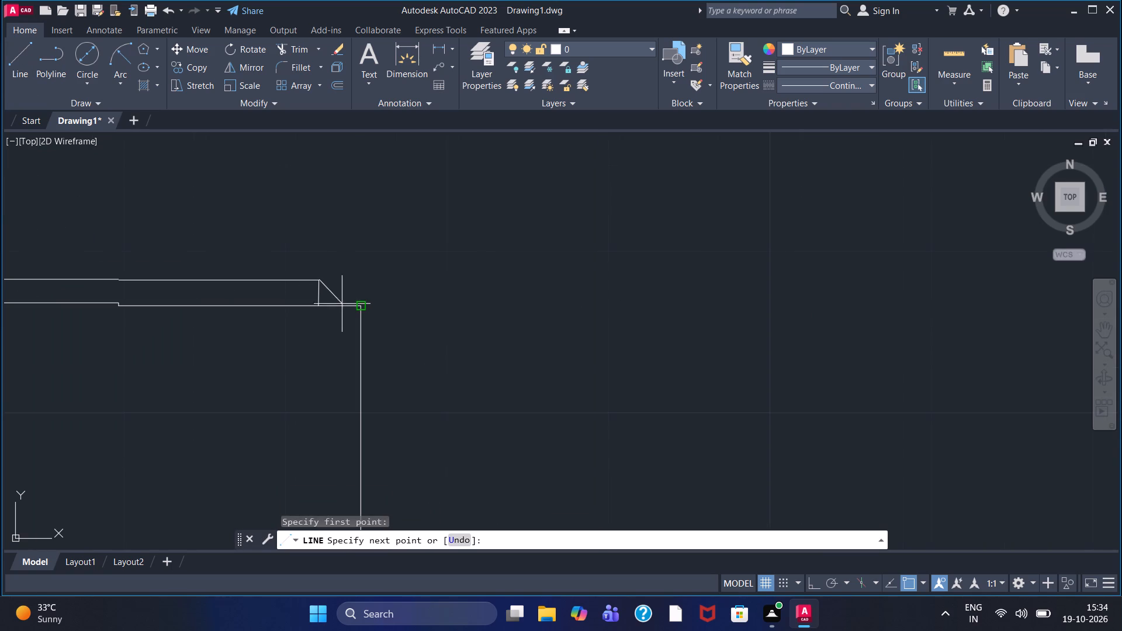
click(362, 307)
key(Escape)
Examine the chamfered post top and how the post sits in the assembled side view.
scroll(332, 292, down, 1)
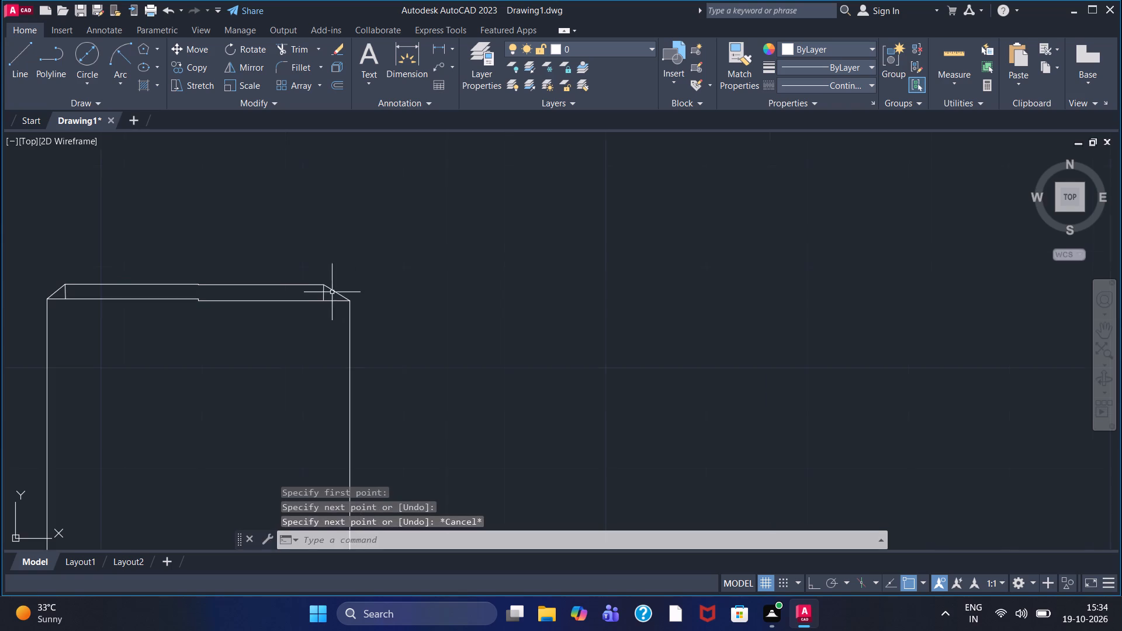
scroll(246, 315, down, 1)
scroll(260, 320, up, 1)
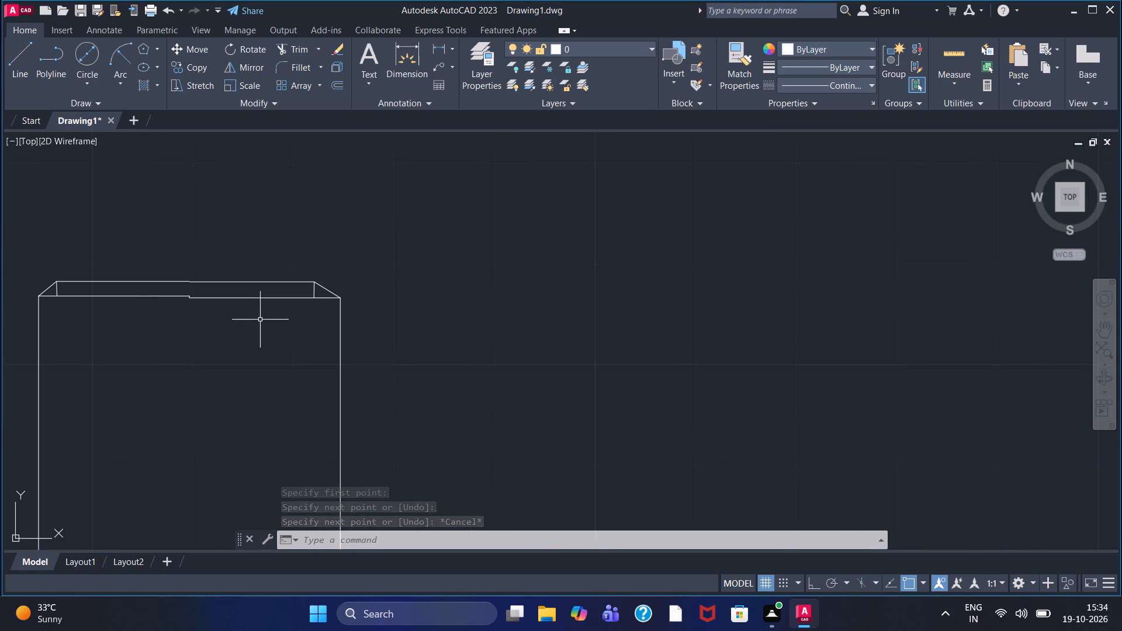
scroll(260, 320, down, 1)
middle_drag(227, 337, 286, 324)
scroll(278, 325, up, 1)
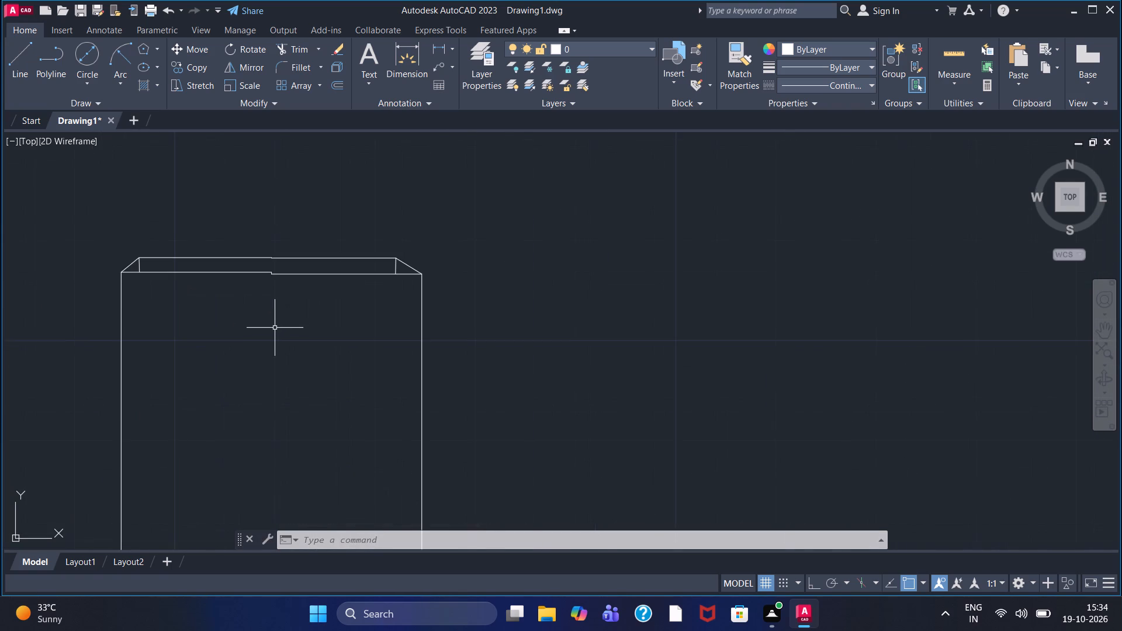
scroll(271, 334, down, 2)
middle_drag(271, 334, 283, 380)
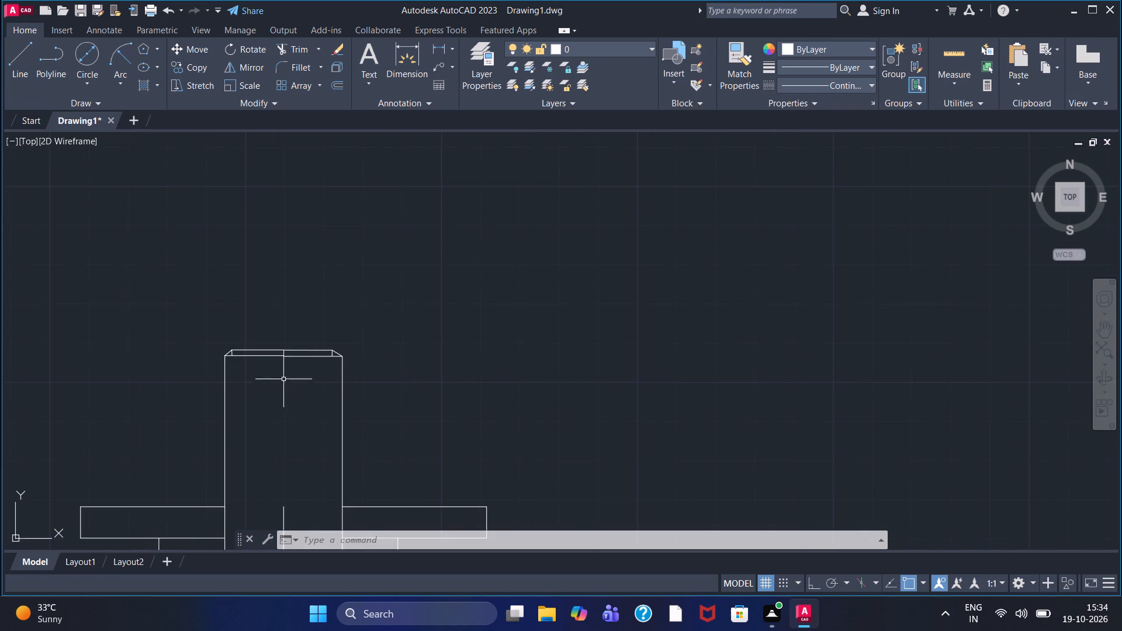
scroll(275, 362, up, 4)
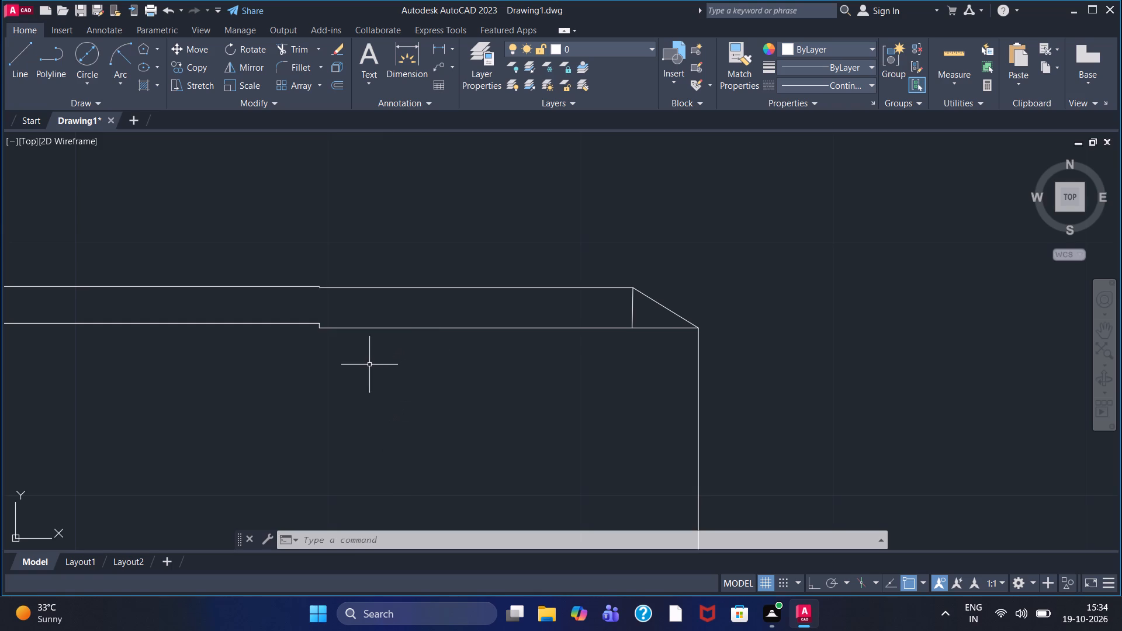
middle_drag(369, 365, 430, 387)
scroll(430, 387, down, 1)
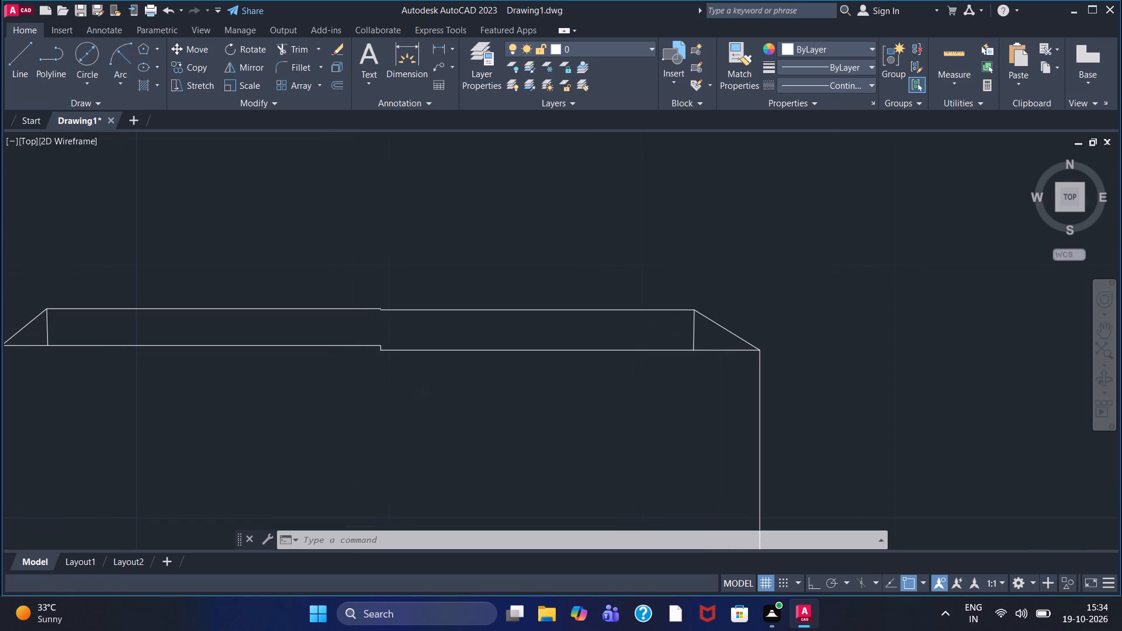
scroll(409, 392, up, 1)
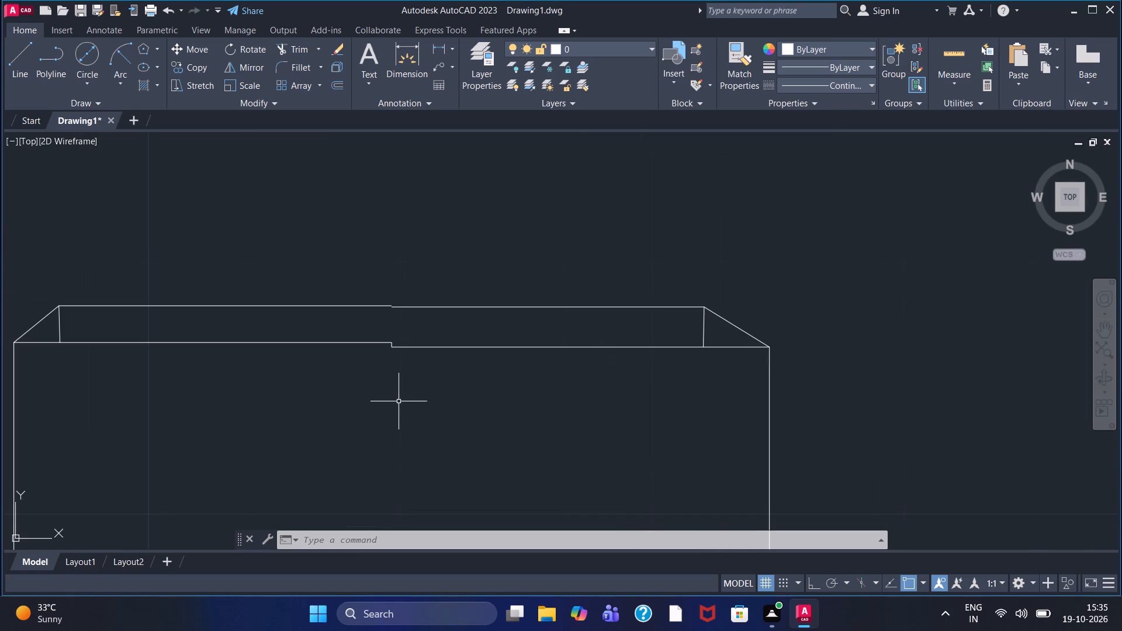
scroll(399, 396, down, 1)
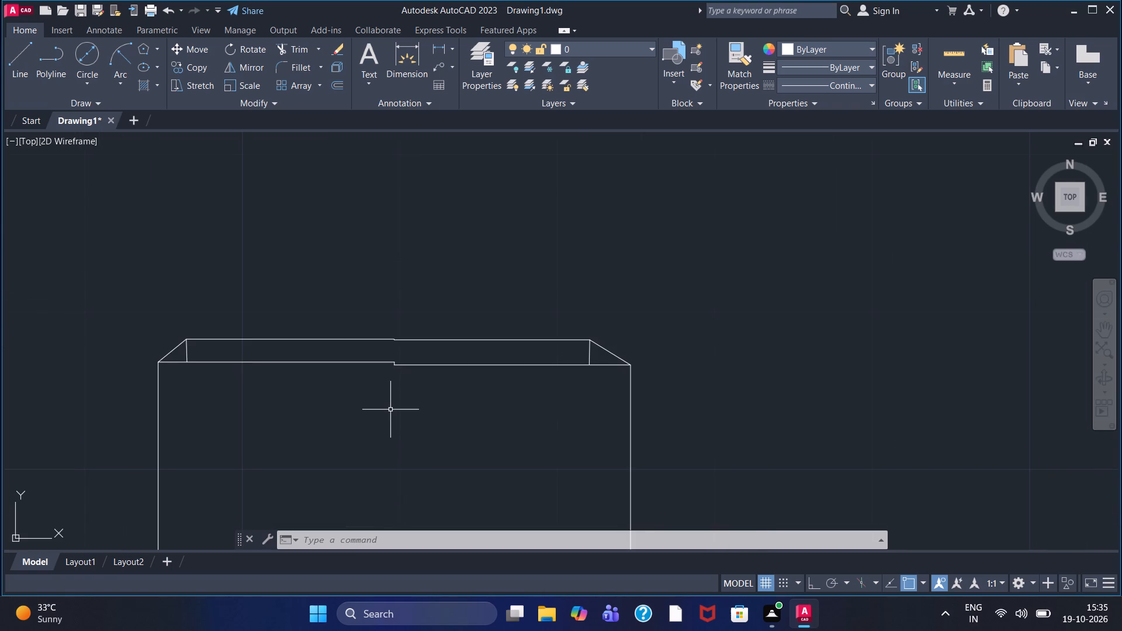
scroll(390, 410, down, 2)
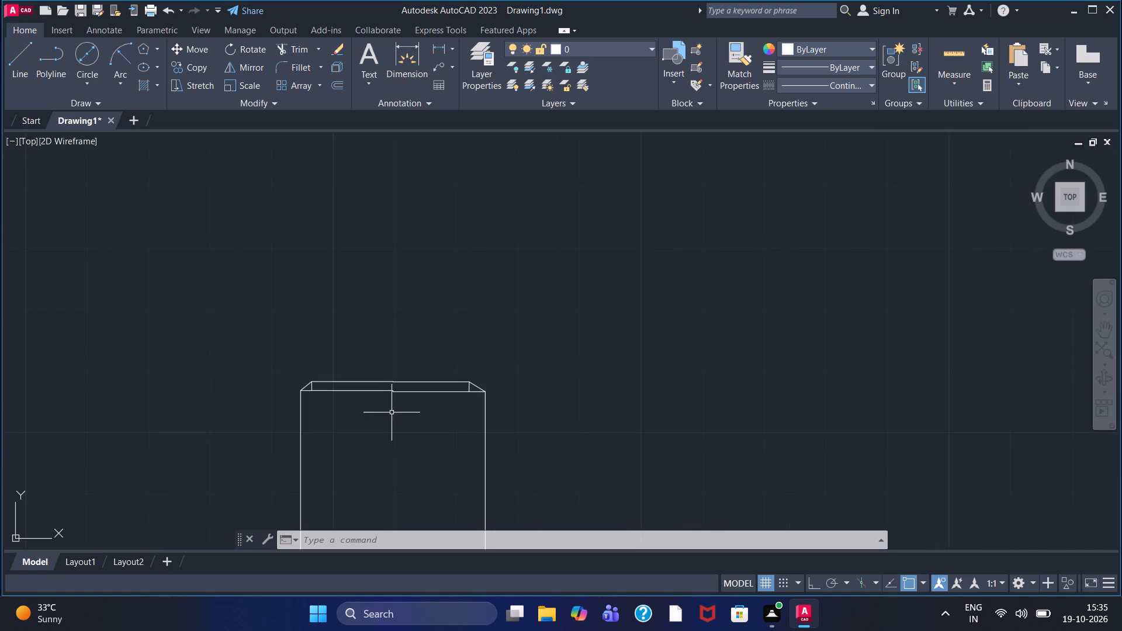
middle_drag(392, 414, 413, 343)
scroll(407, 382, down, 1)
middle_drag(408, 384, 424, 297)
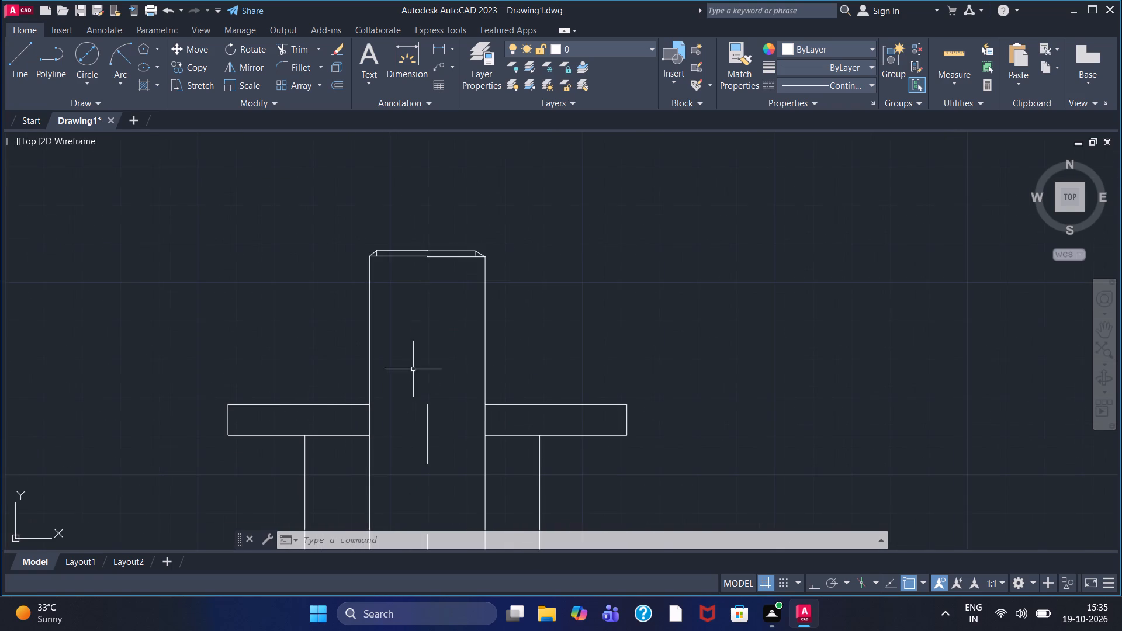
scroll(413, 370, down, 1)
middle_drag(415, 373, 418, 346)
scroll(418, 346, down, 1)
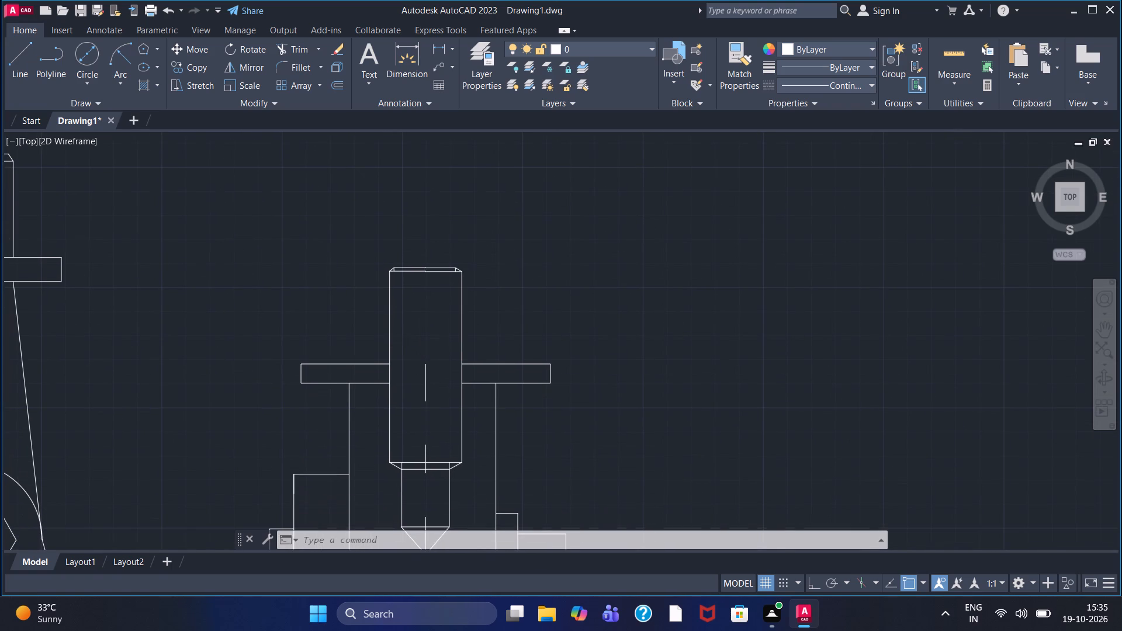
scroll(418, 346, up, 2)
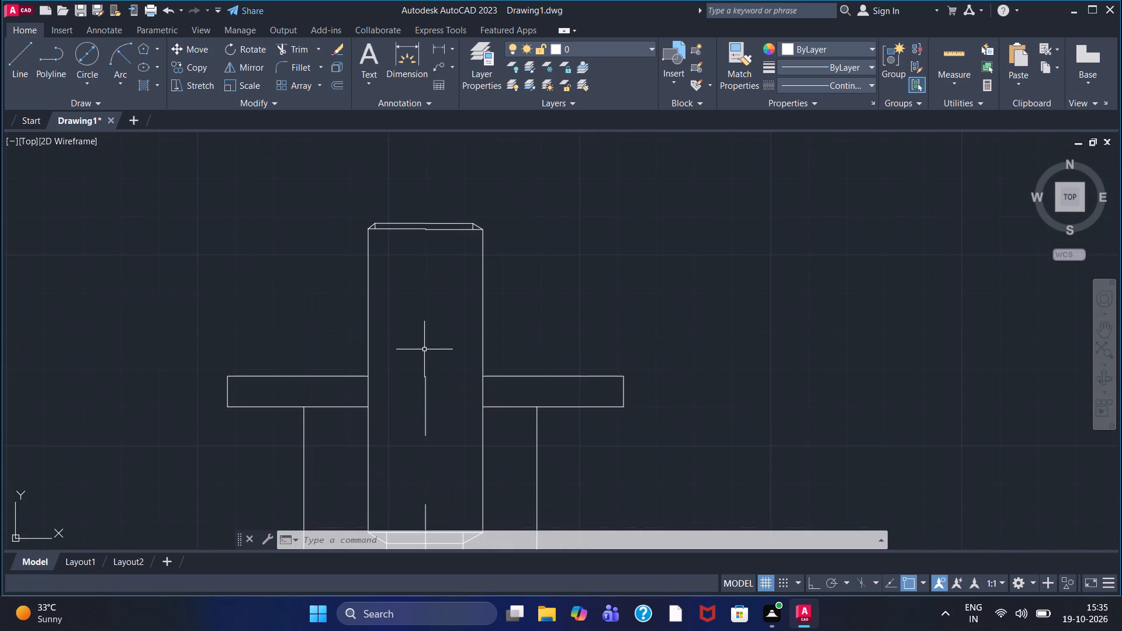
Hatch both flange halves, the bracket's left lug above the bolt and the body walls either side of the post in the side view.
click(140, 86)
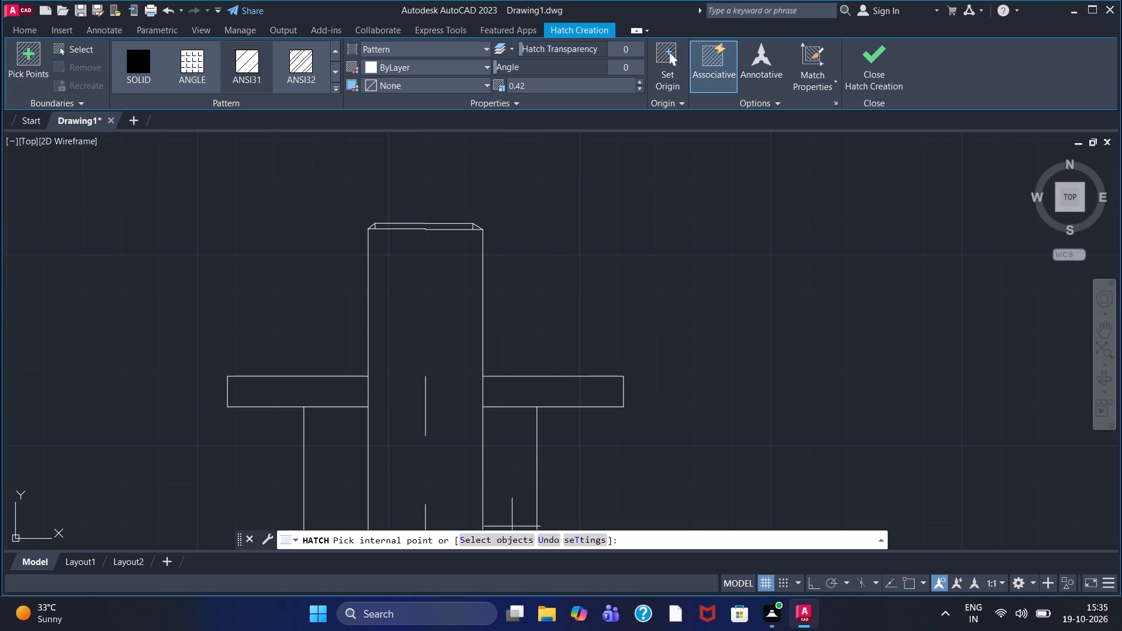
click(309, 386)
click(580, 388)
scroll(548, 392, down, 1)
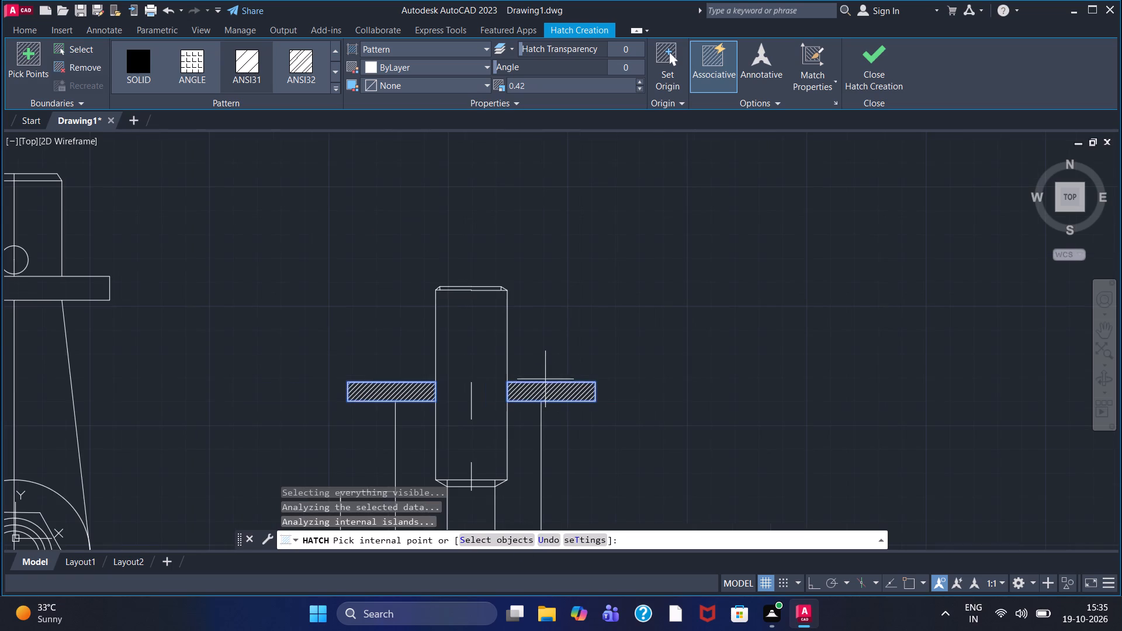
middle_drag(559, 349, 574, 244)
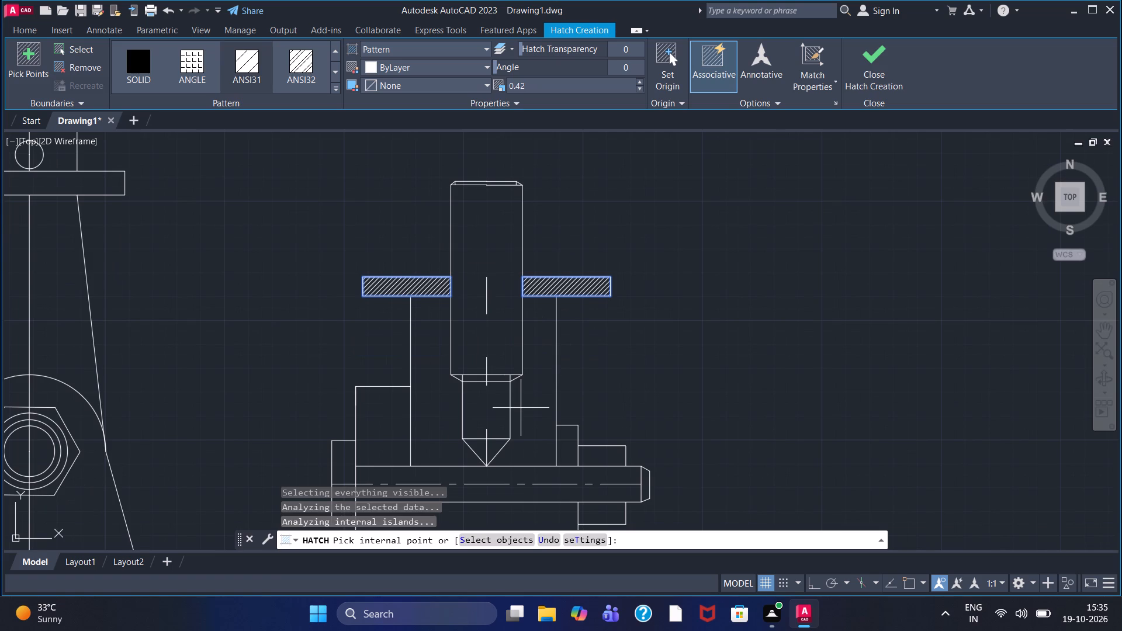
click(387, 428)
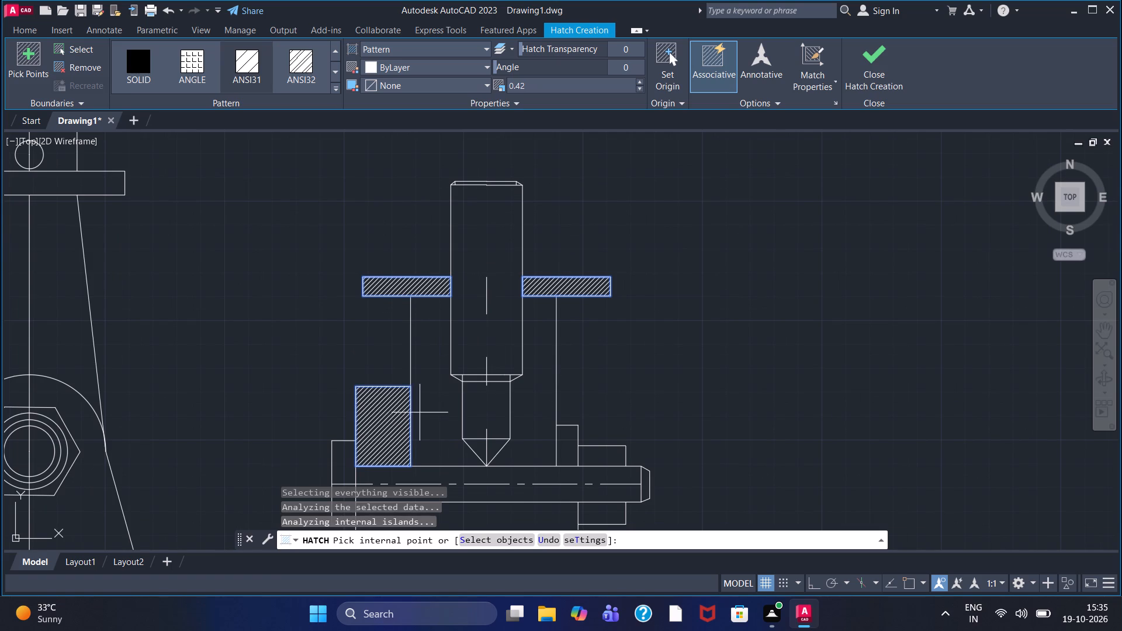
click(435, 404)
click(538, 394)
Hatch the bracket's right lug above the bolt and the nut sections above and below the bolt.
scroll(537, 401, down, 1)
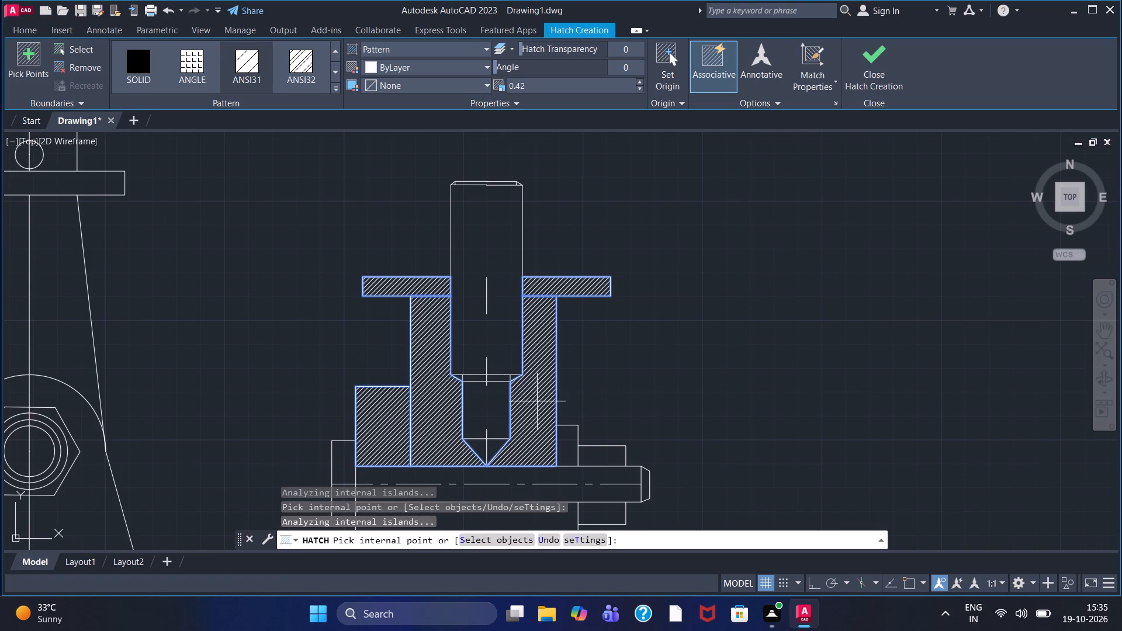
middle_drag(667, 380, 660, 318)
scroll(418, 390, up, 3)
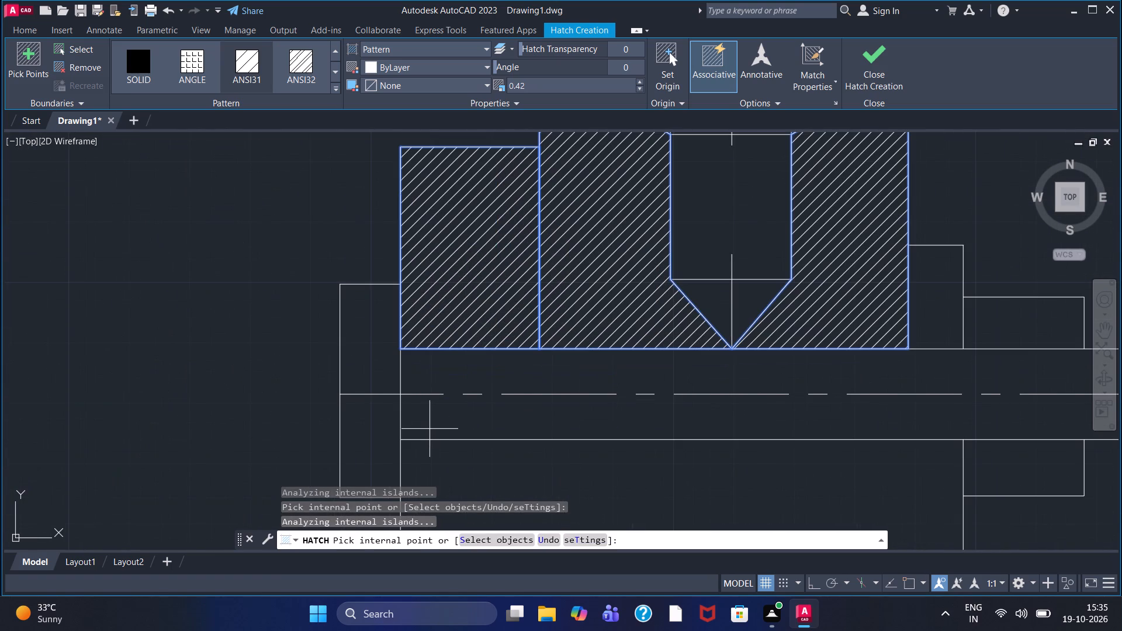
scroll(430, 430, down, 1)
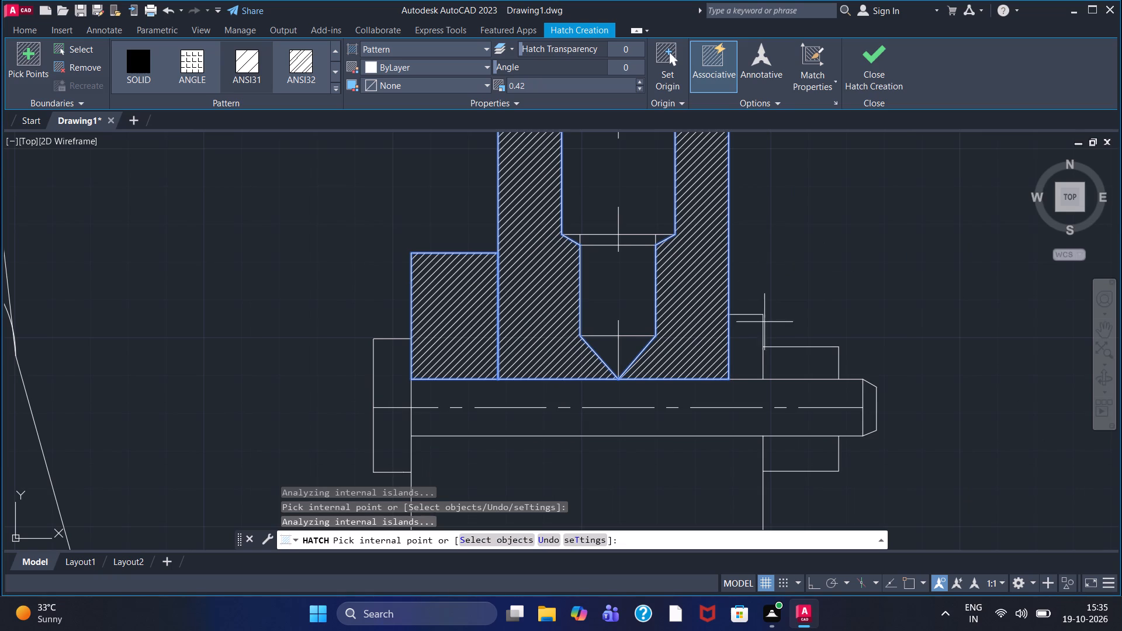
click(736, 339)
click(806, 354)
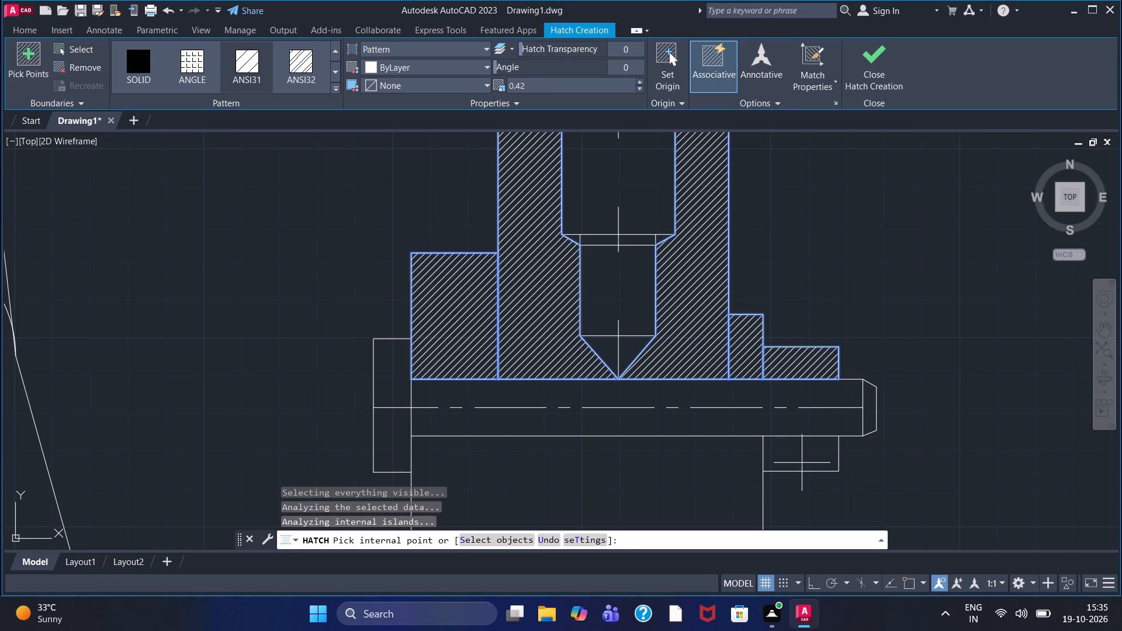
click(801, 465)
middle_drag(772, 405, 777, 370)
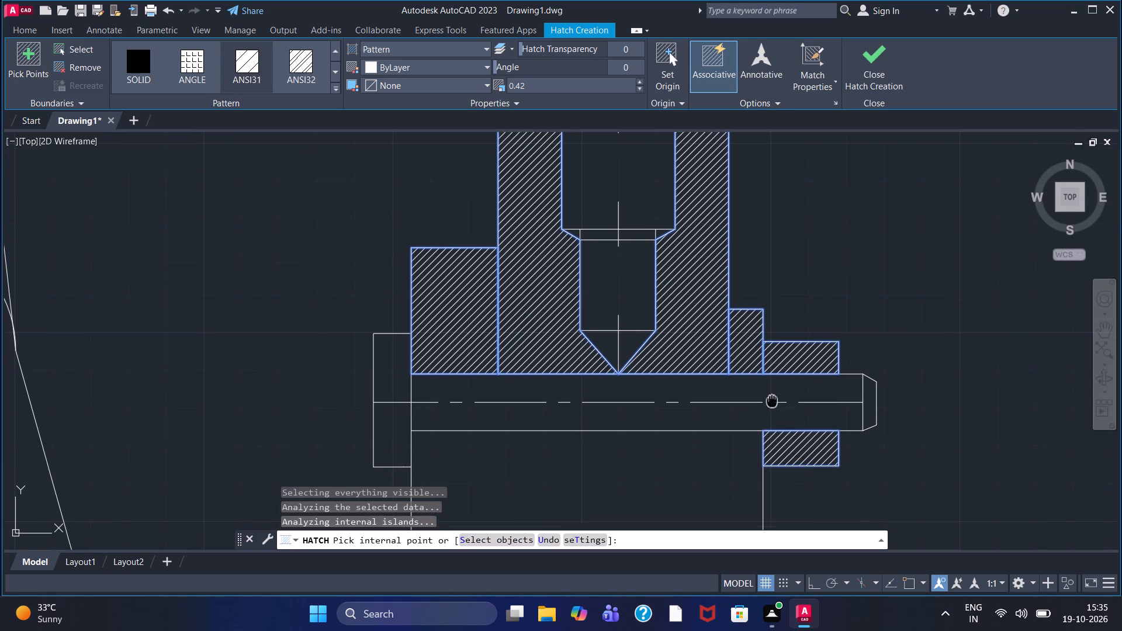
middle_drag(777, 370, 791, 295)
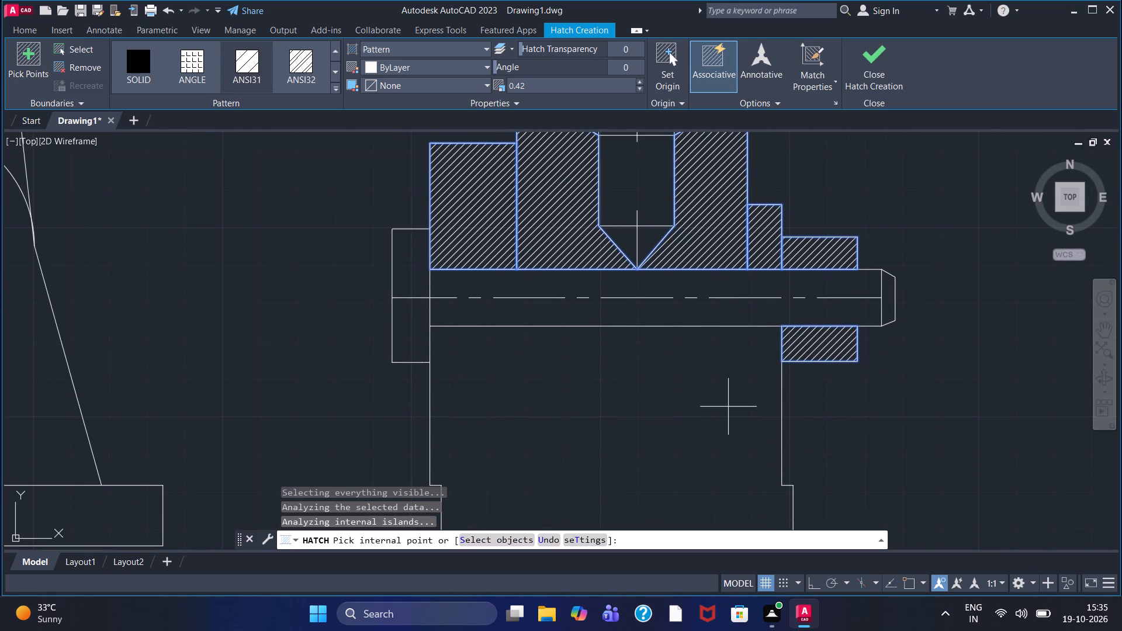
scroll(716, 369, down, 1)
middle_drag(727, 286, 738, 259)
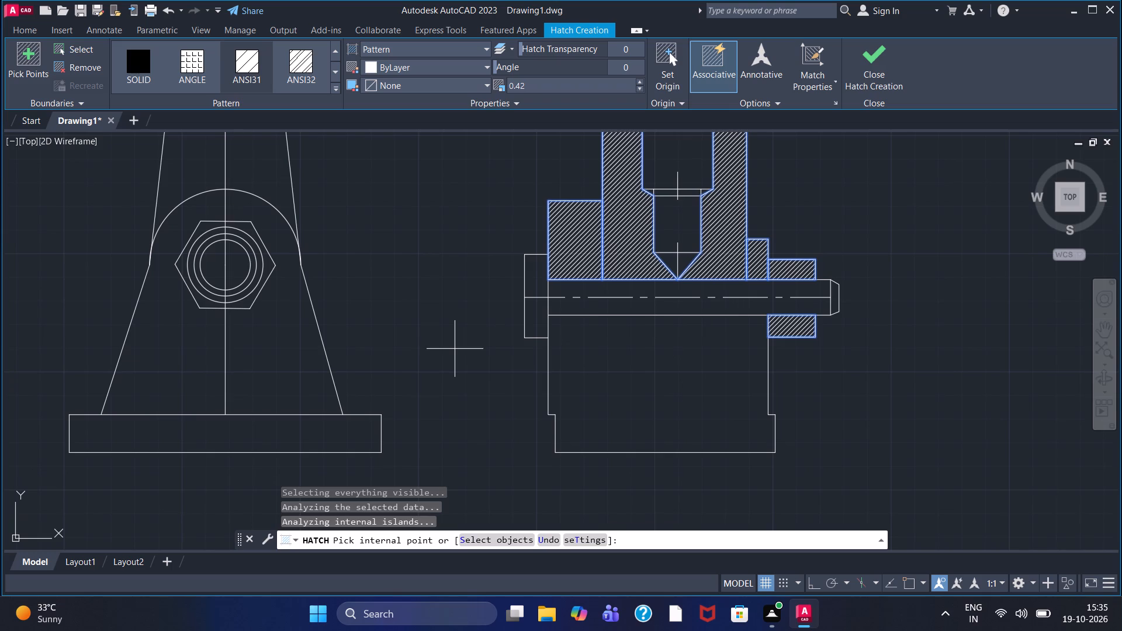
key(Escape)
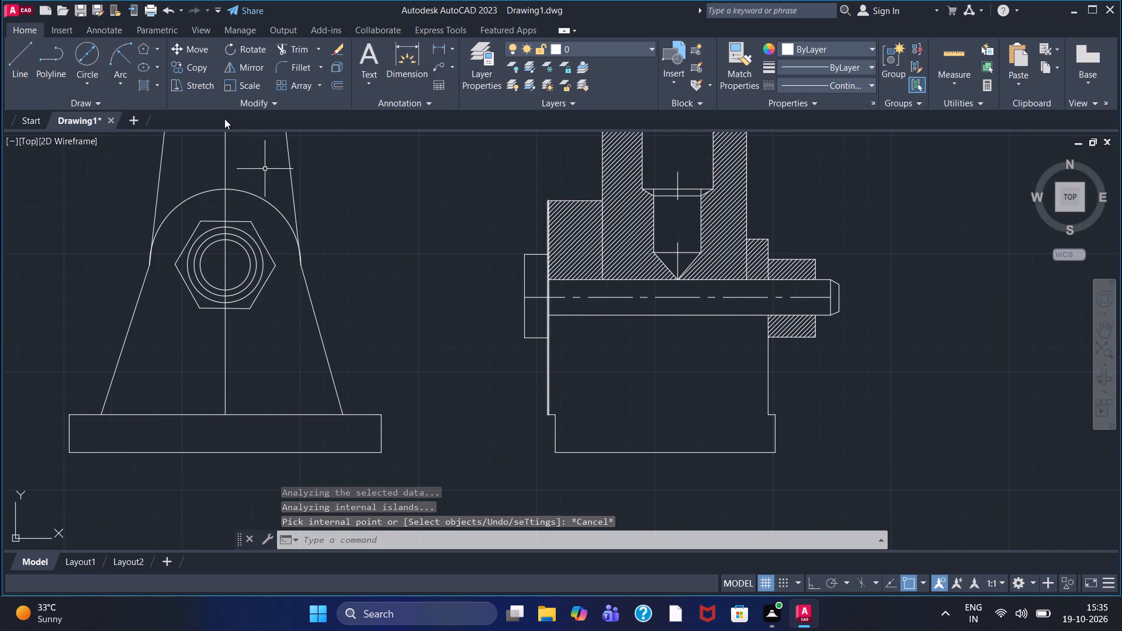
With Ortho on, draw a line about 56 units down from the body's left edge at the bolt, continuing horizontally toward the bracket's right wall.
click(29, 46)
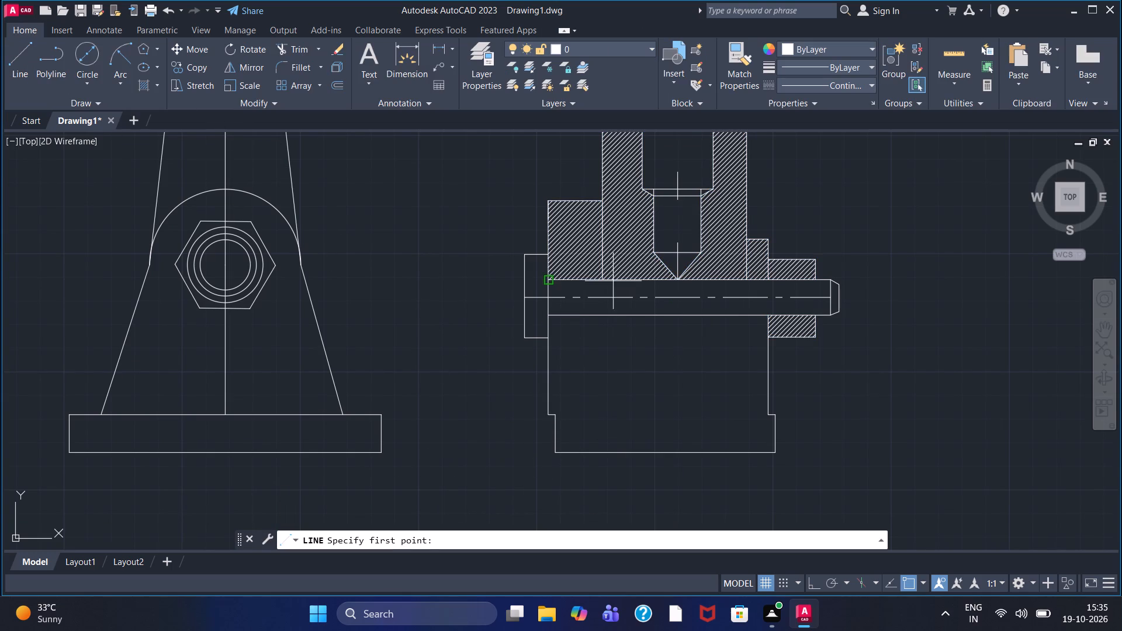
click(605, 276)
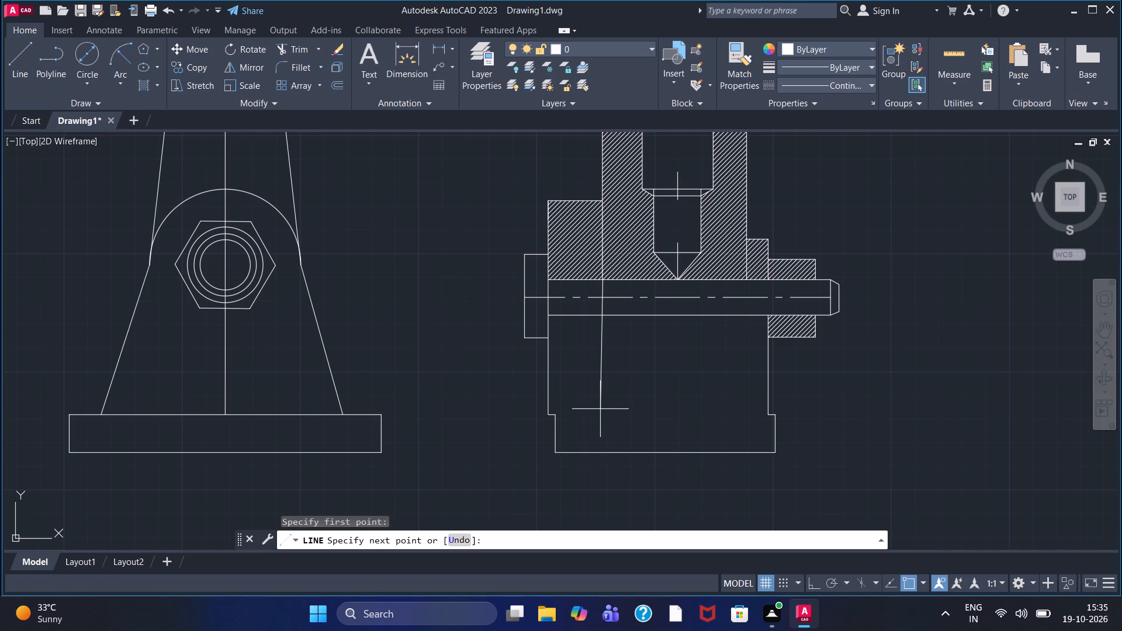
key(F8)
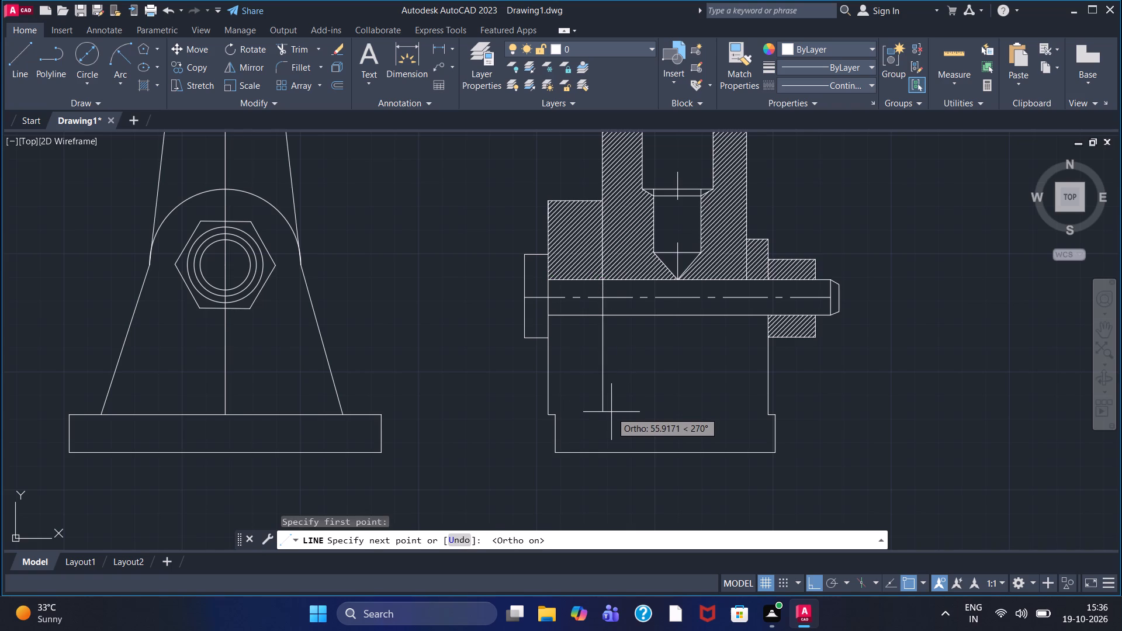
double_click(611, 412)
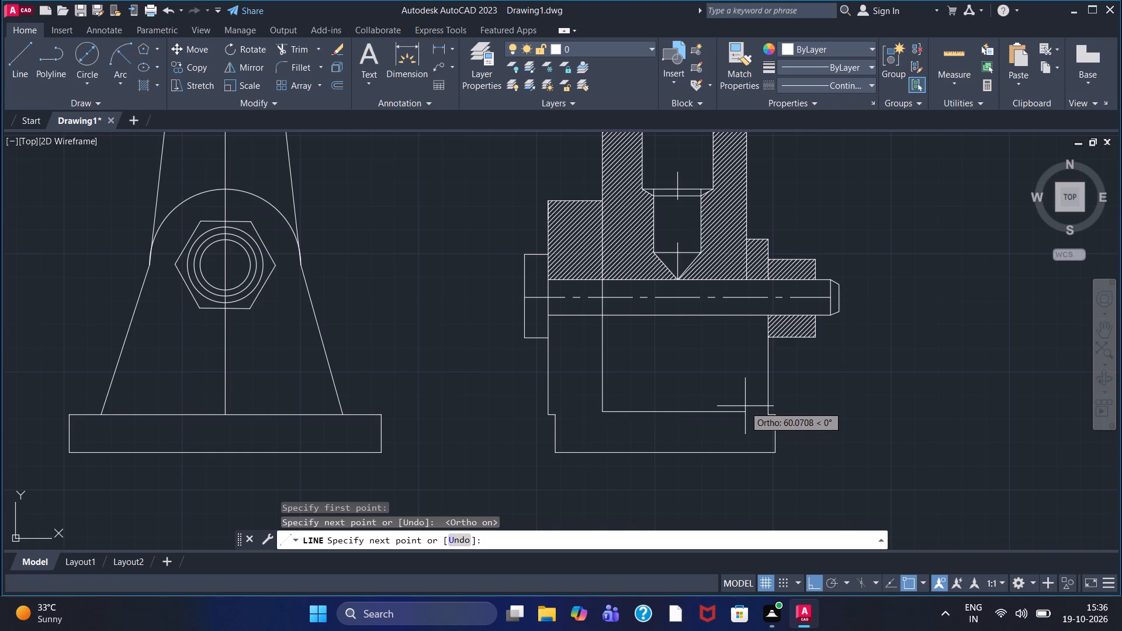
click(757, 408)
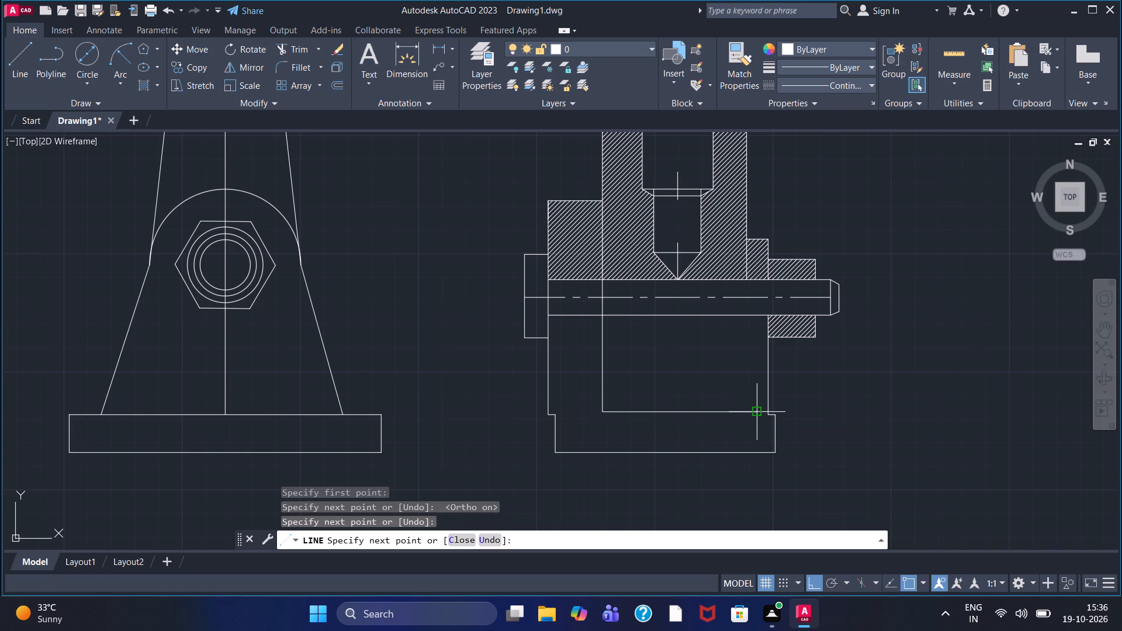
key(Escape)
Draw a vertical line about 66 units down from the body's right edge and trim the overhanging ends at the slot's lower right corner.
click(18, 71)
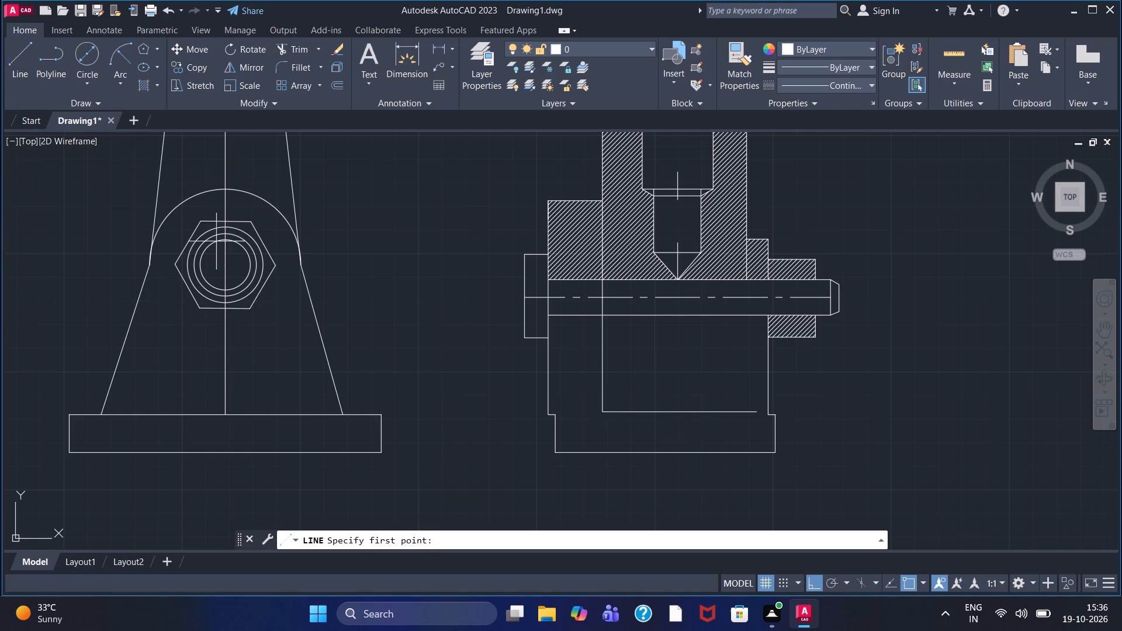
click(751, 278)
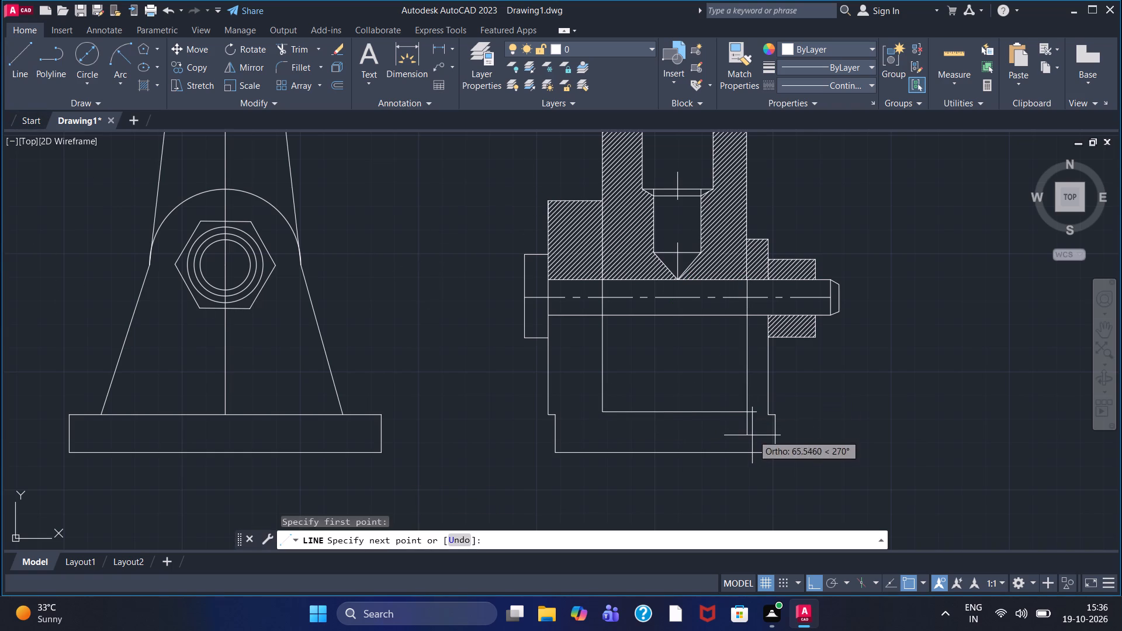
click(752, 435)
key(Escape)
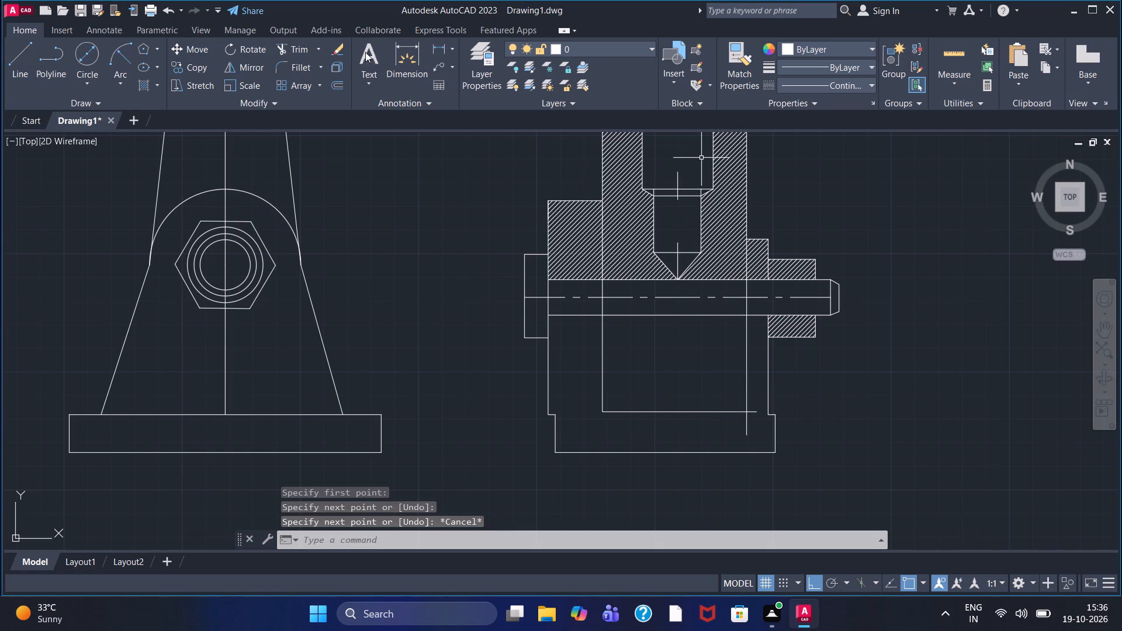
click(304, 47)
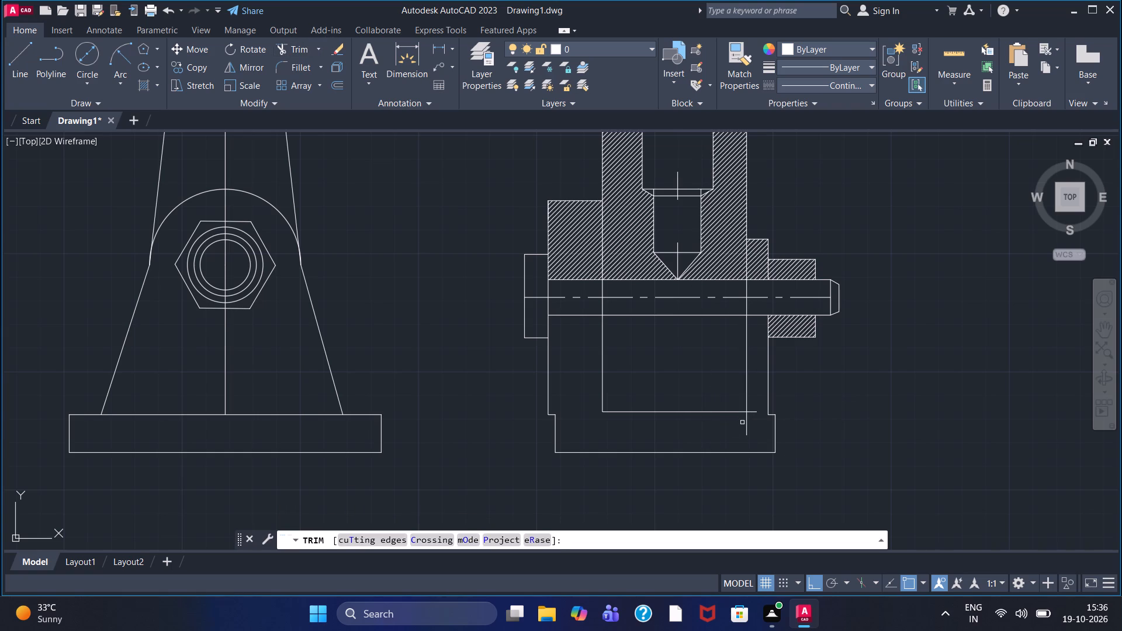
drag(742, 422, 756, 419)
drag(752, 421, 753, 409)
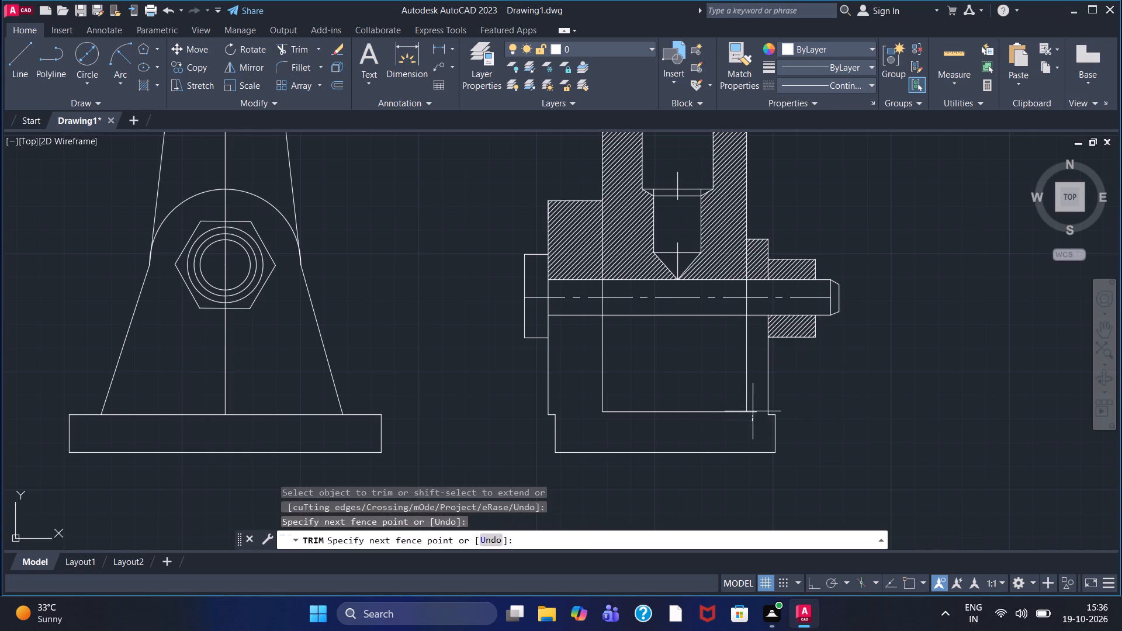
drag(753, 409, 756, 400)
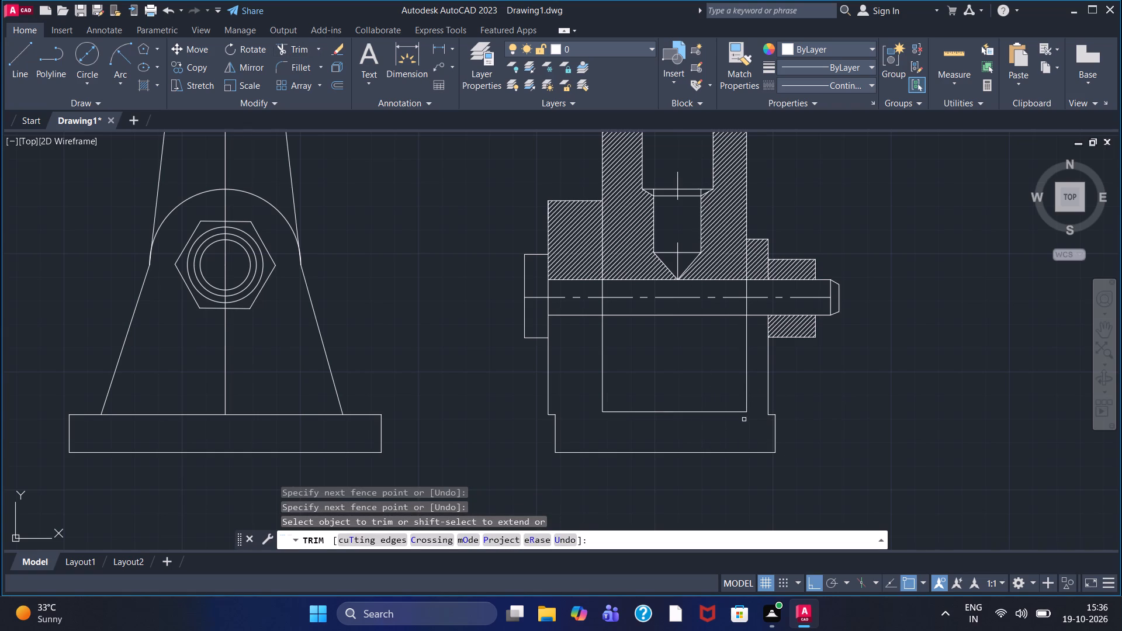
Draw a horizontal line across the slot below the bolt and trim both ends back to the slot's side lines.
click(9, 68)
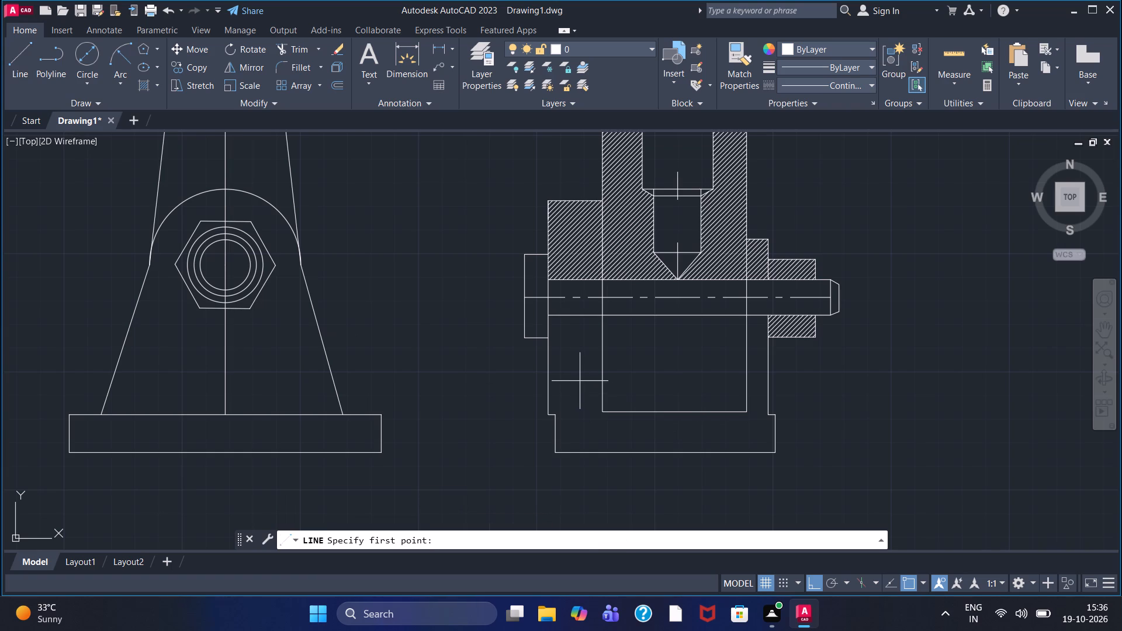
drag(590, 366, 599, 366)
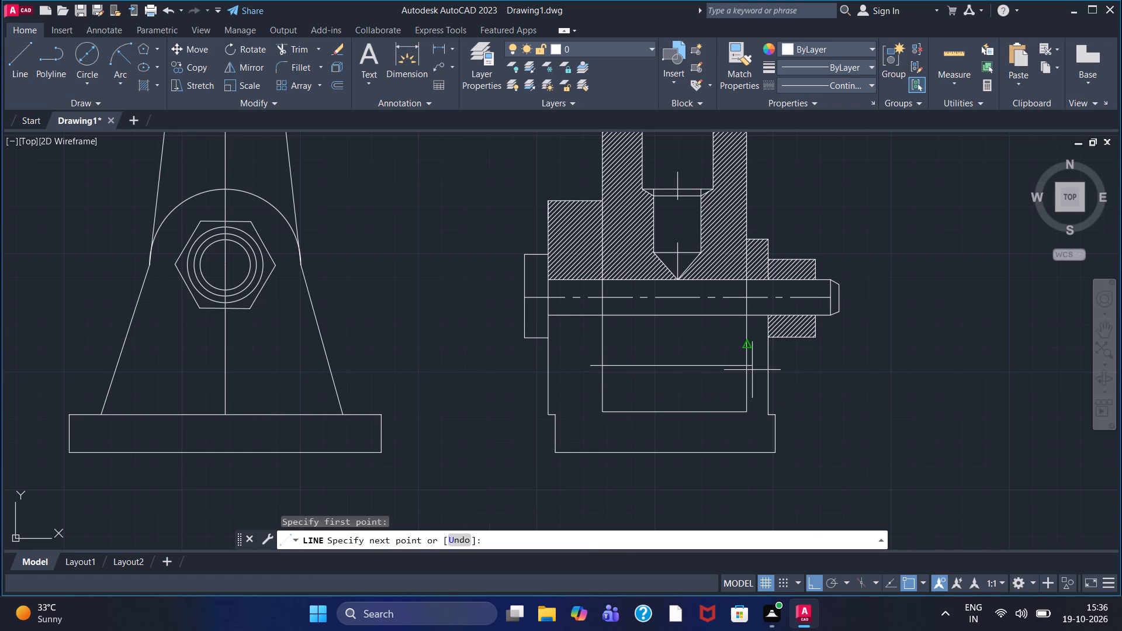
click(759, 375)
key(Escape)
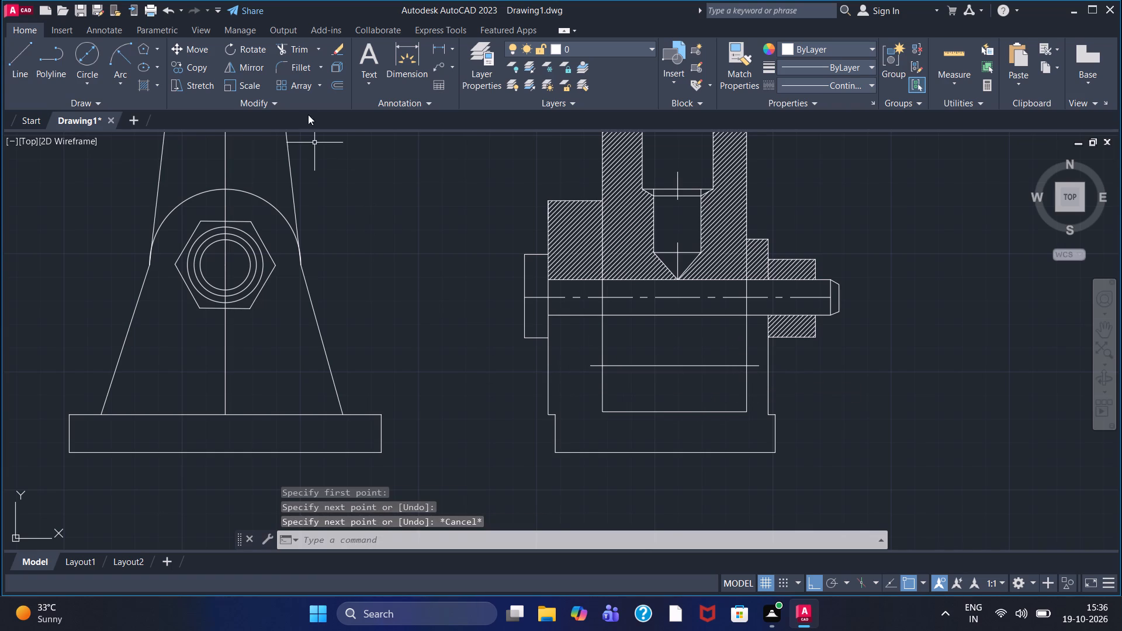
click(290, 49)
scroll(510, 401, up, 2)
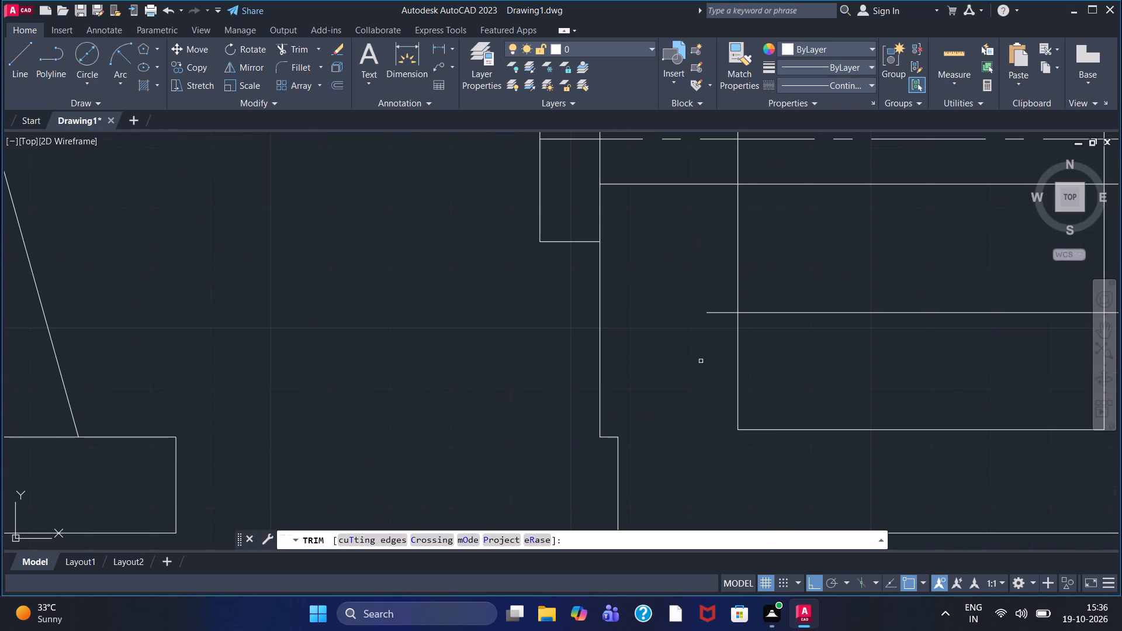
drag(712, 339, 712, 294)
scroll(711, 306, down, 1)
middle_drag(702, 313, 612, 347)
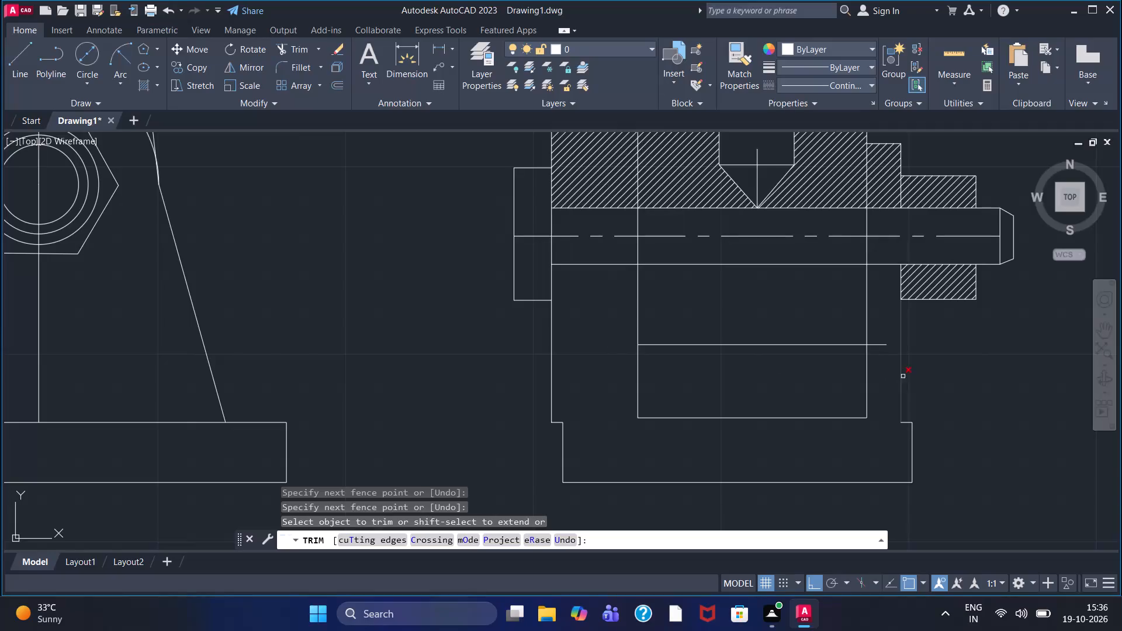
drag(878, 367, 879, 325)
scroll(610, 429, down, 1)
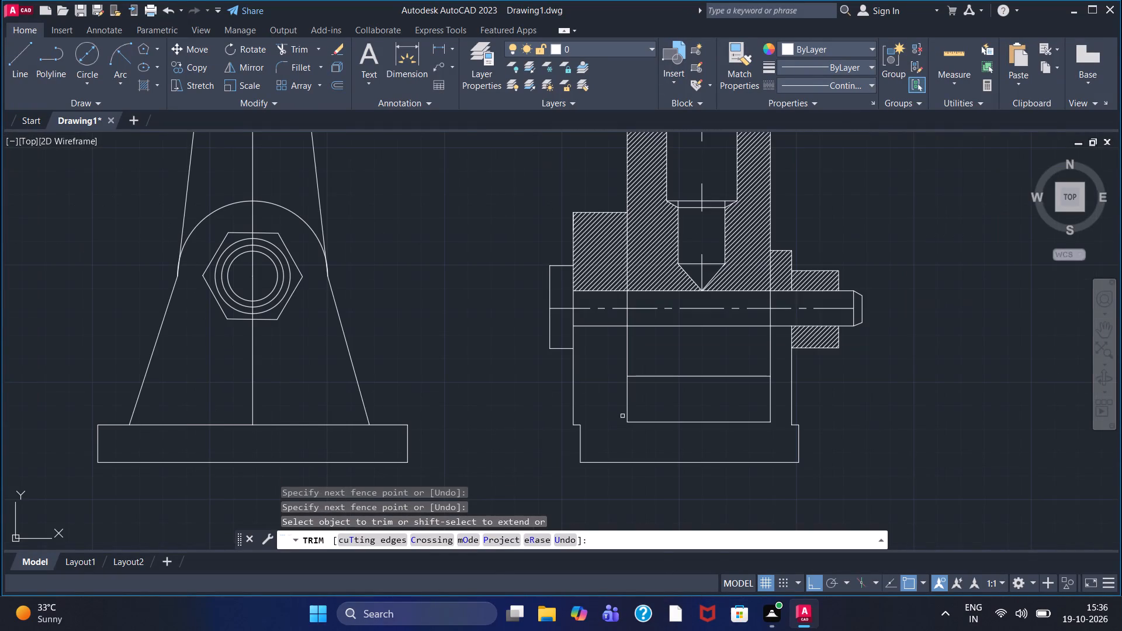
Hatch the bracket's walls and base below the bolt and the block directly beneath it, at a scale of about 0.65.
click(144, 79)
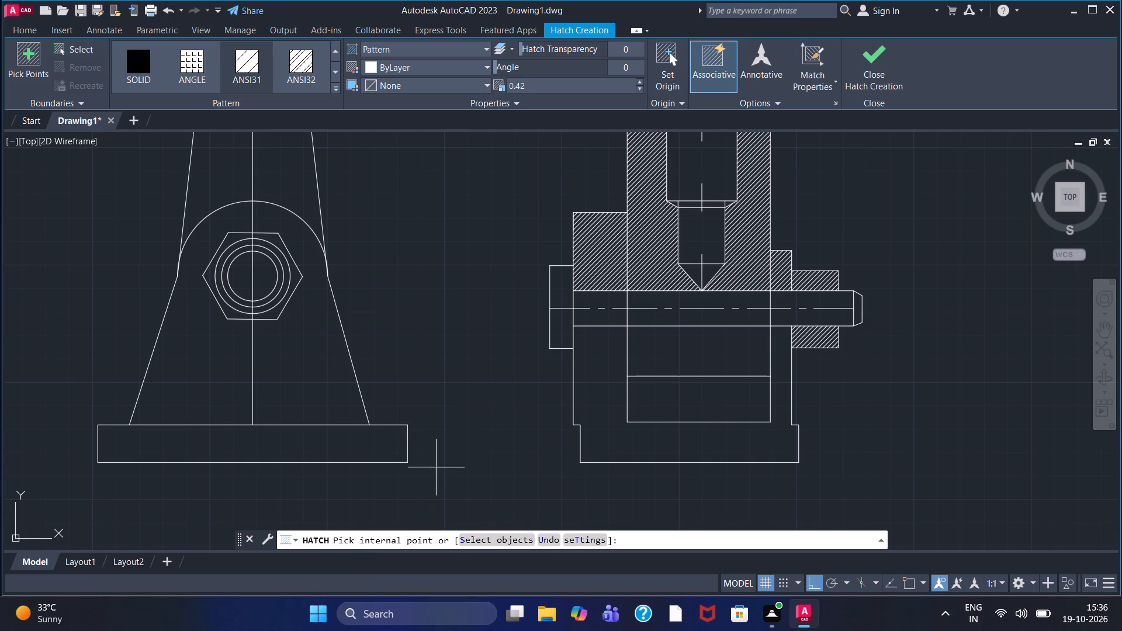
click(591, 389)
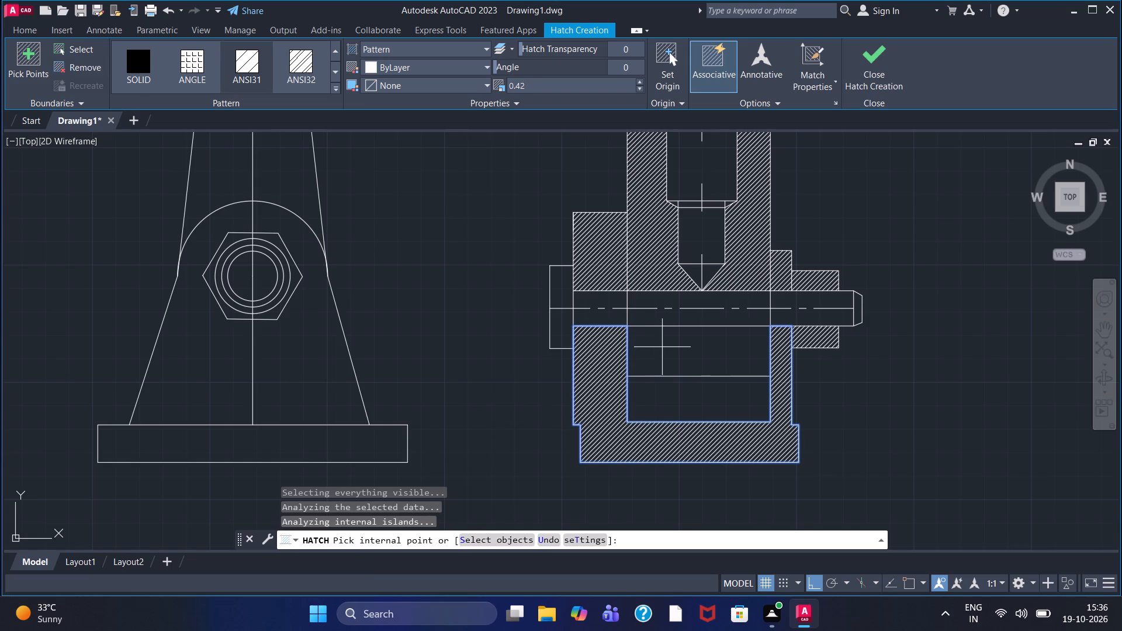
click(662, 347)
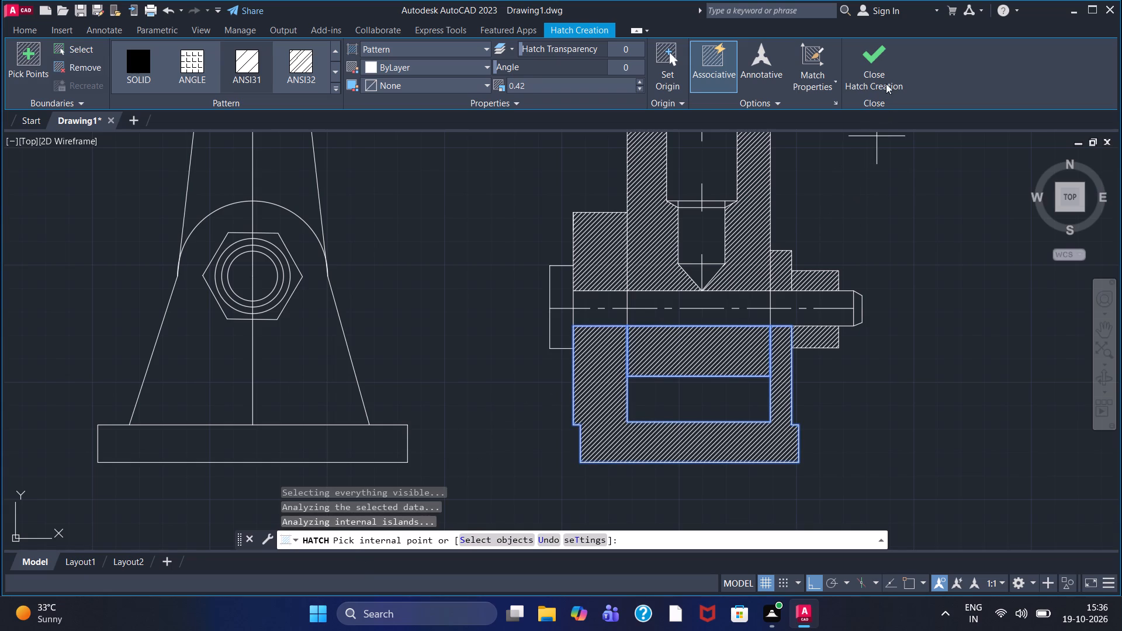
triple_click(638, 81)
double_click(638, 81)
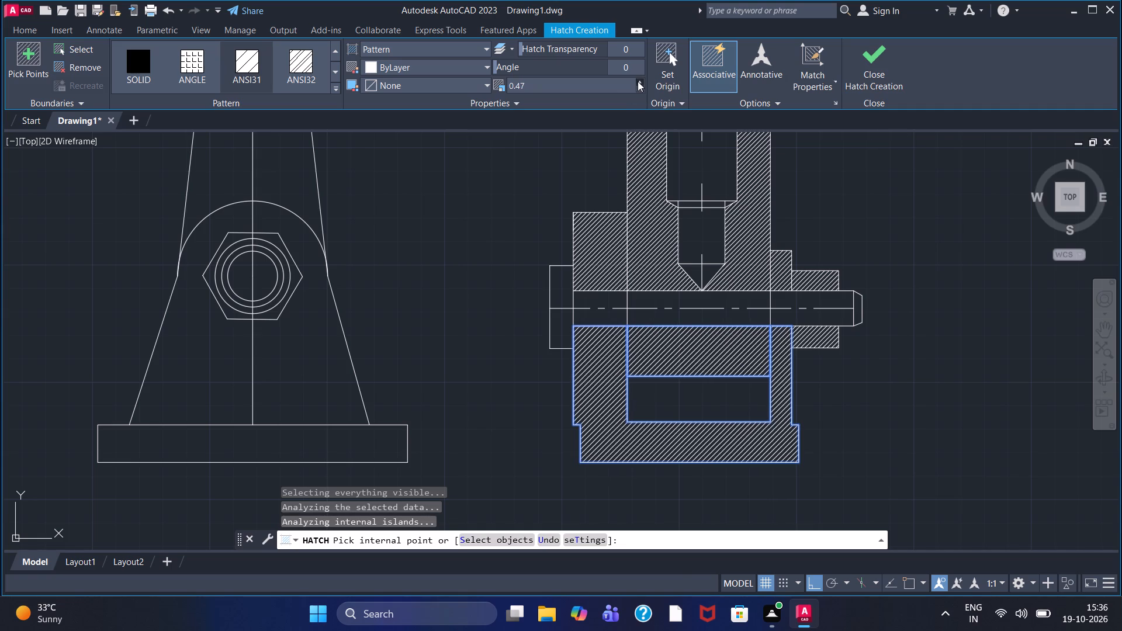
click(638, 81)
triple_click(638, 81)
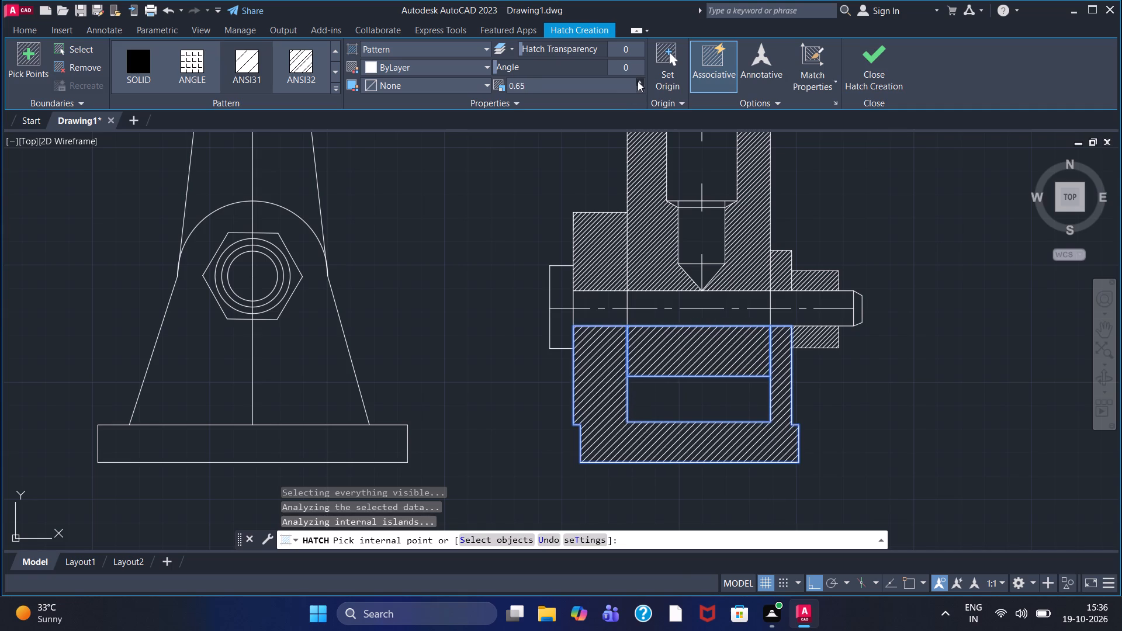
click(638, 81)
click(874, 69)
Set the scale of the existing hatch covering the sections above the bolt and the nut to 0.69.
scroll(892, 226, down, 1)
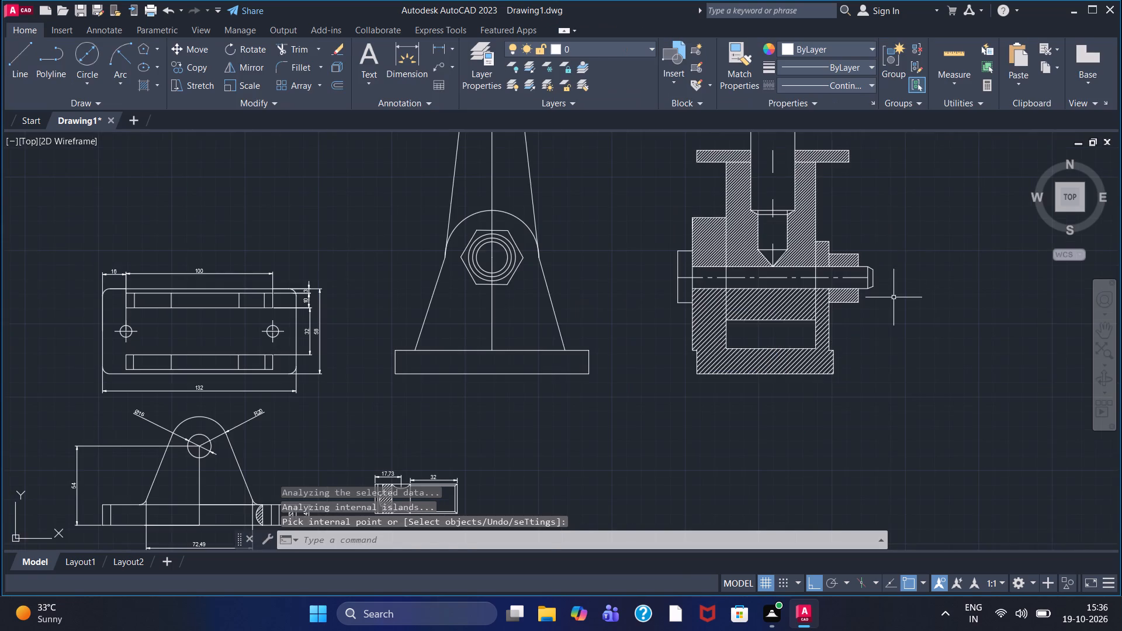
scroll(894, 297, down, 1)
scroll(830, 244, up, 2)
click(833, 260)
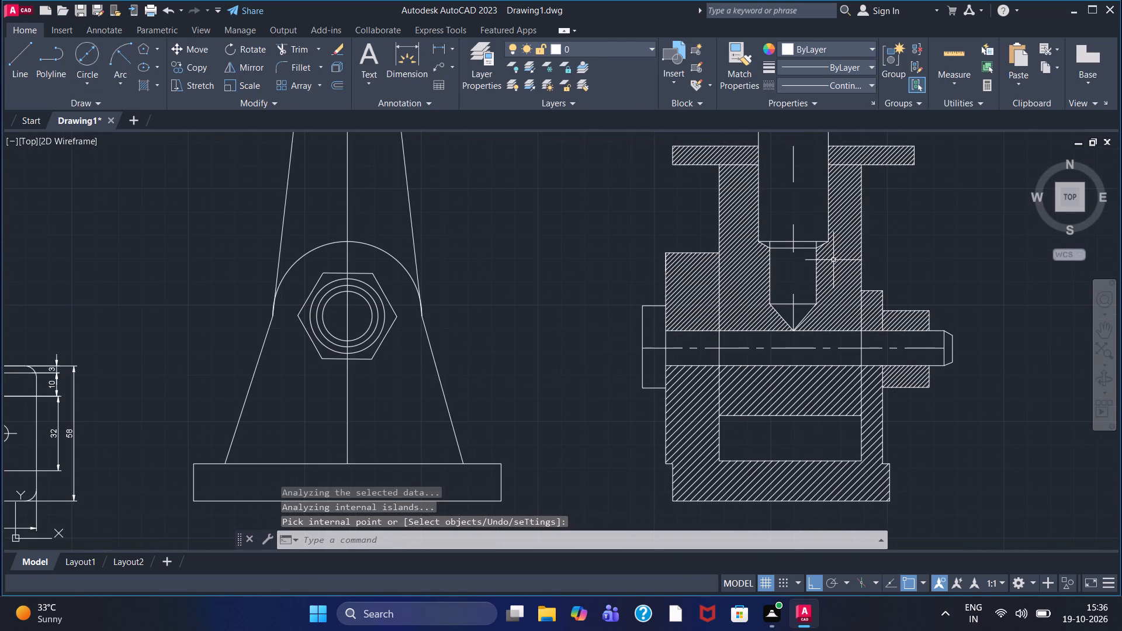
triple_click(638, 80)
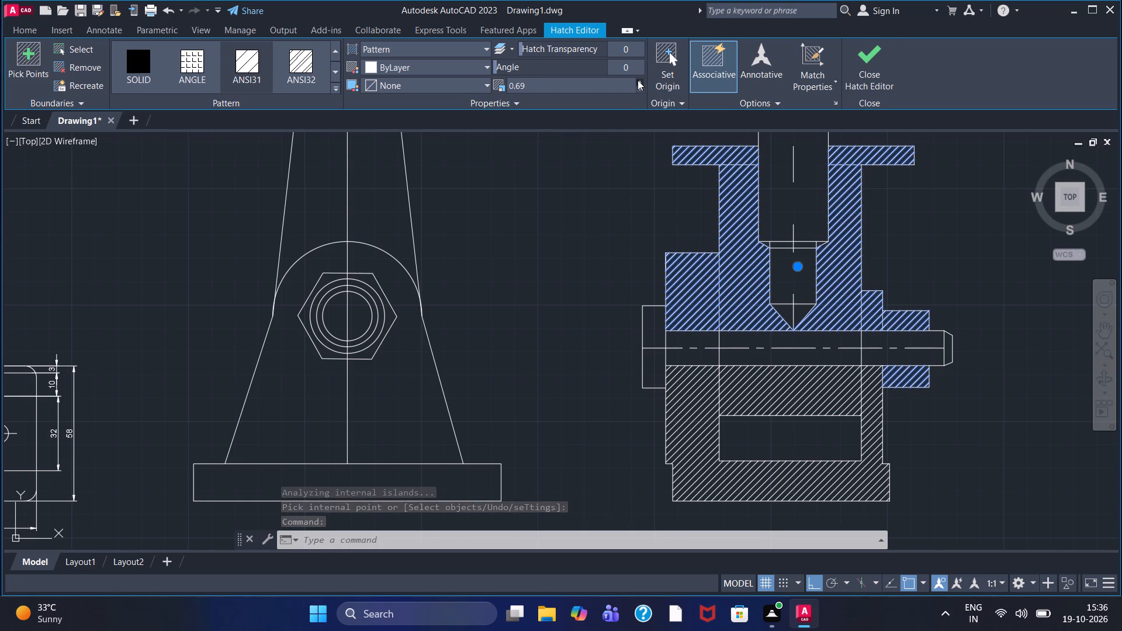
click(876, 63)
Review the hatched sectional side view, the assembled front view and the dimensioned part views across the drawing.
scroll(1023, 362, down, 1)
middle_drag(1048, 394, 834, 389)
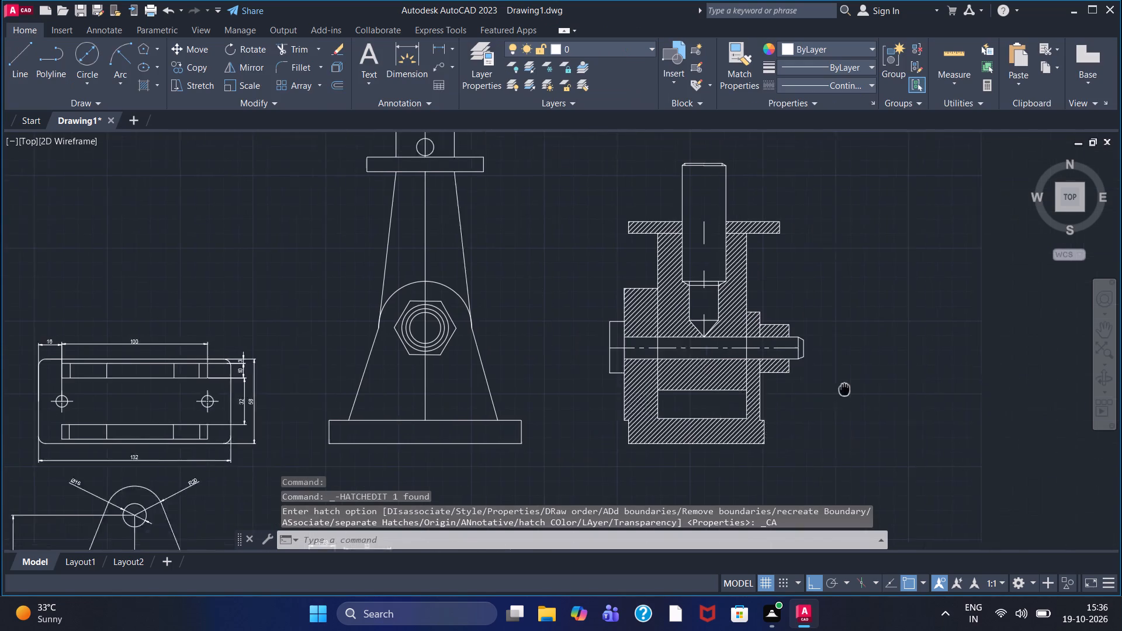
middle_drag(834, 389, 833, 389)
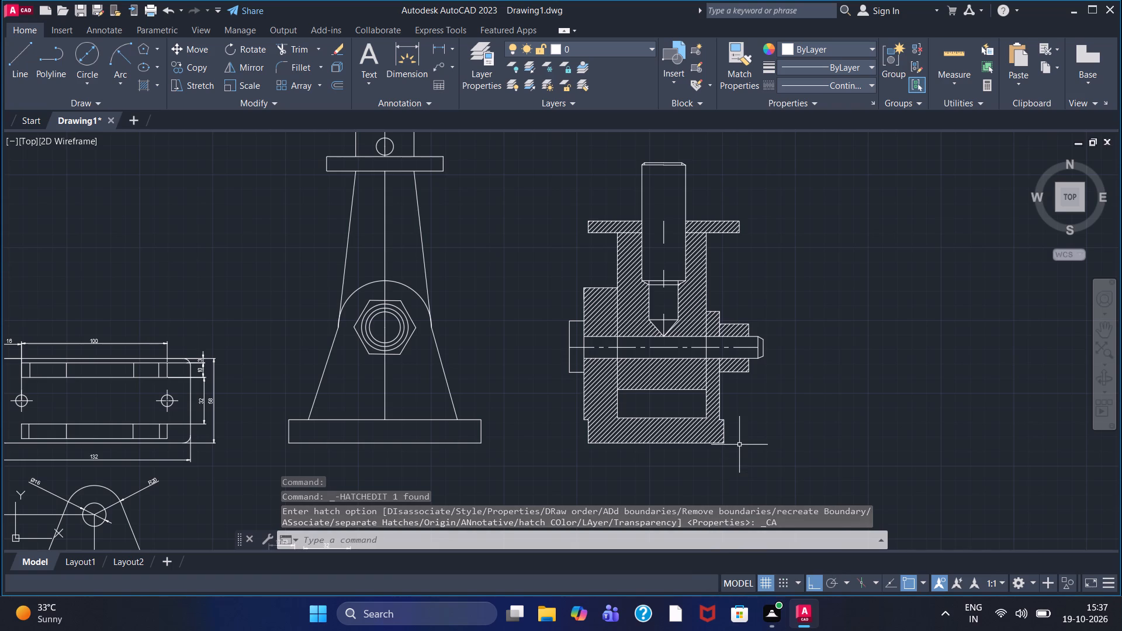
scroll(739, 445, up, 1)
scroll(739, 445, down, 1)
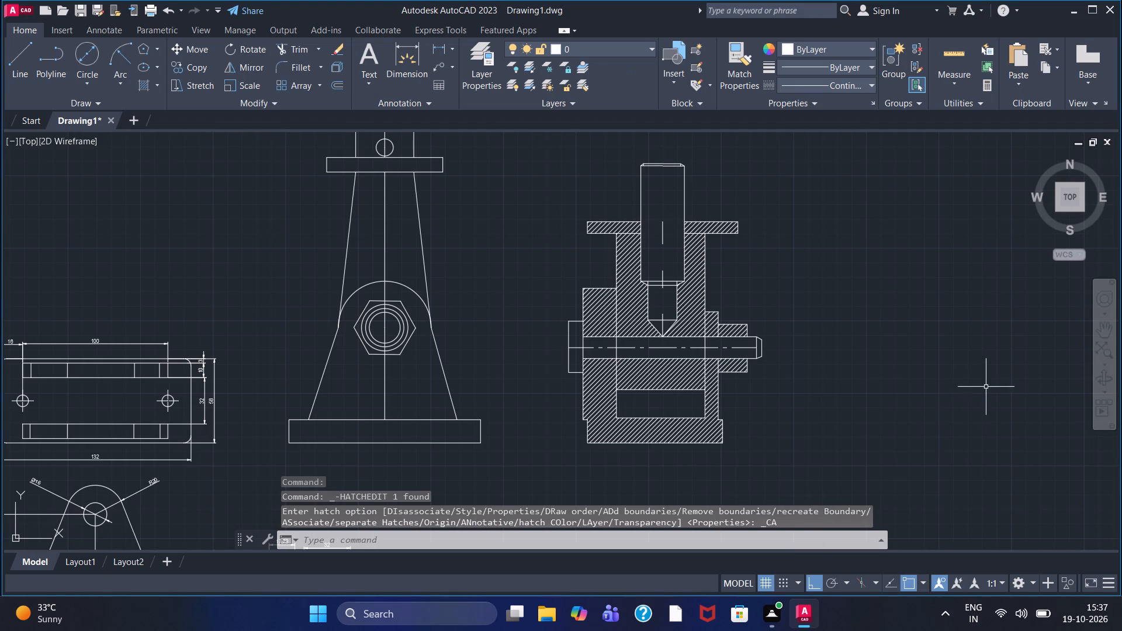
scroll(527, 400, down, 3)
middle_drag(539, 453, 545, 373)
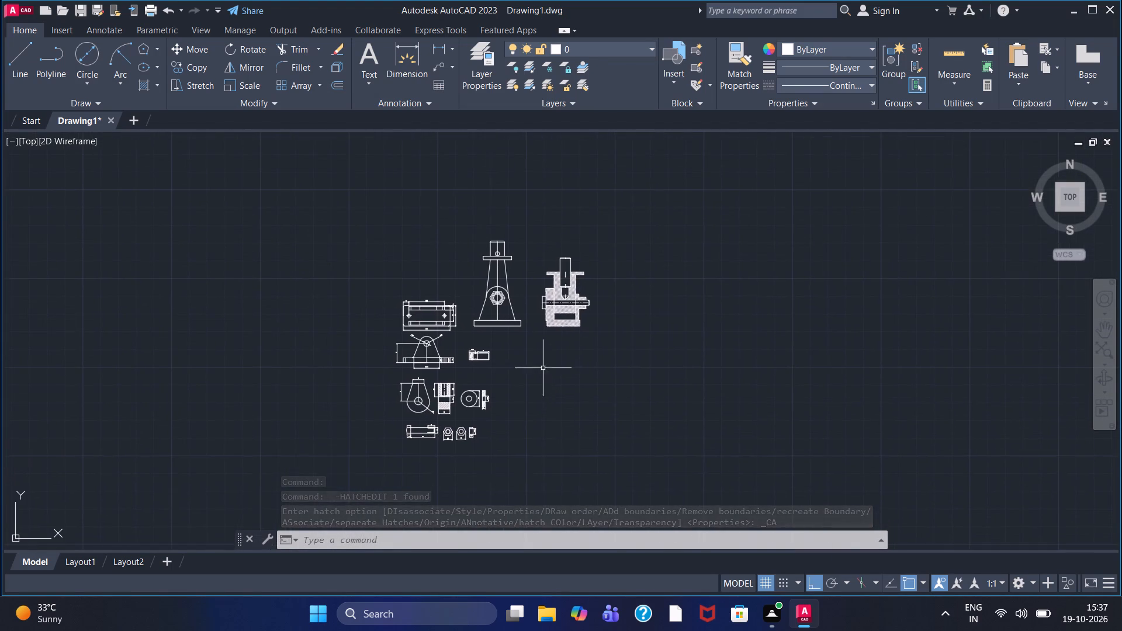
scroll(453, 344, up, 1)
scroll(529, 386, up, 1)
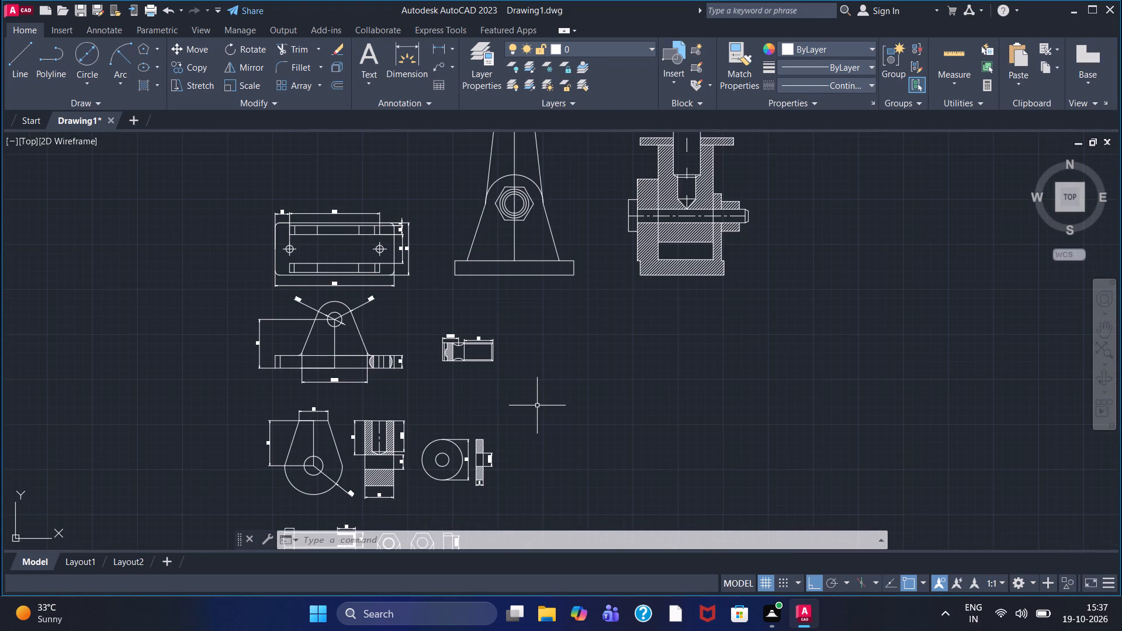
middle_drag(538, 405, 569, 366)
scroll(569, 367, up, 1)
scroll(569, 367, down, 1)
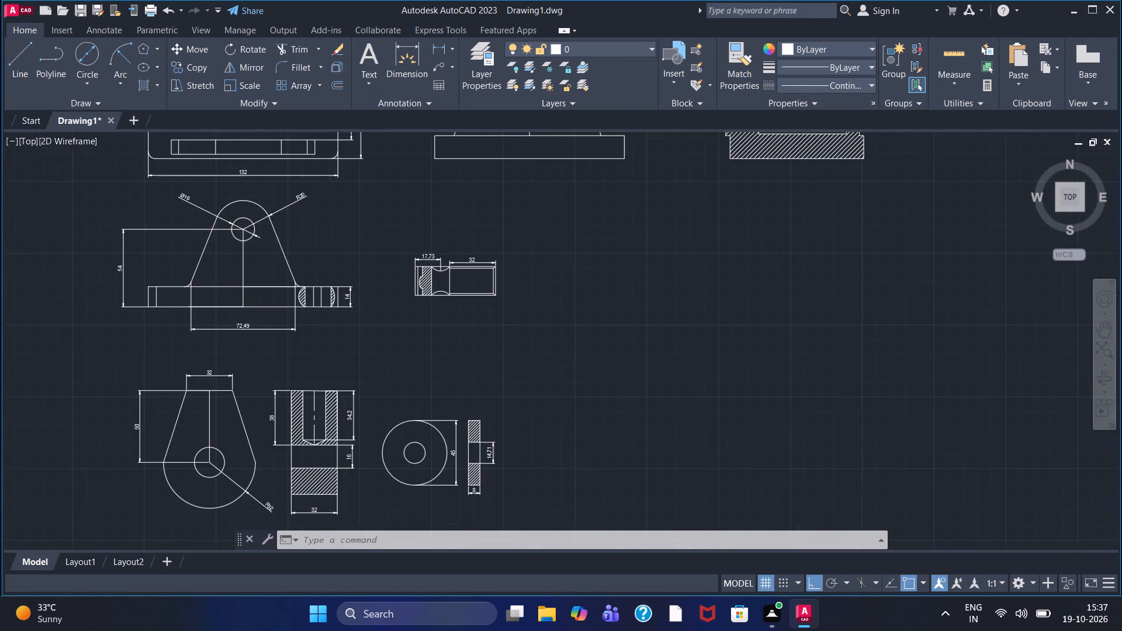
Save the drawing in Documents as Machinist's Jack Assembly.dwg.
key(ctrl+s)
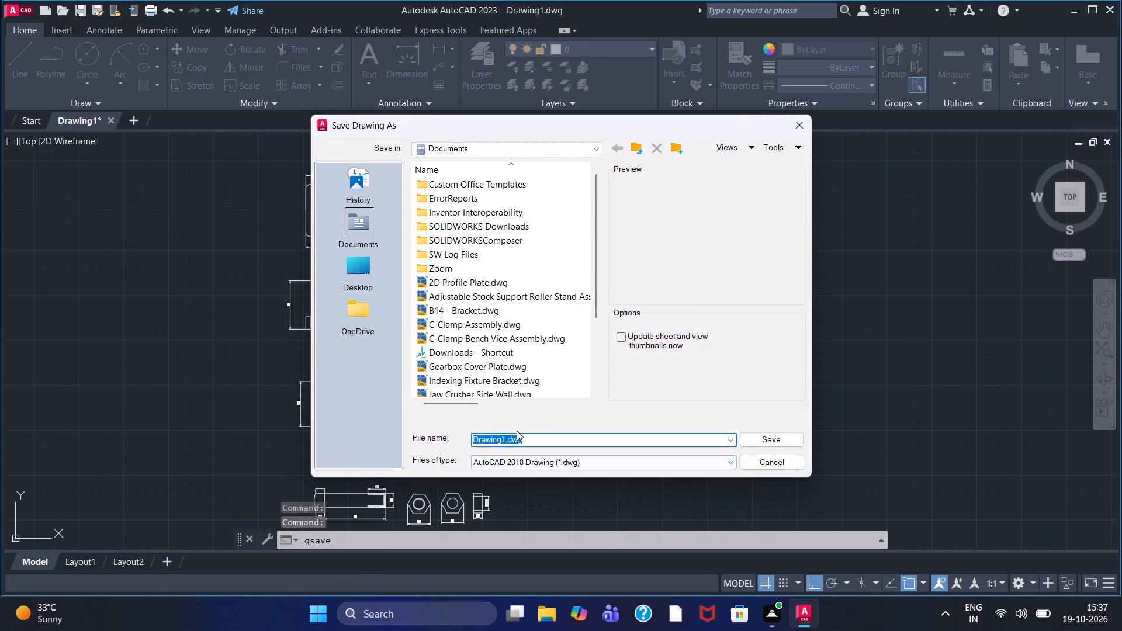
drag(505, 439, 414, 434)
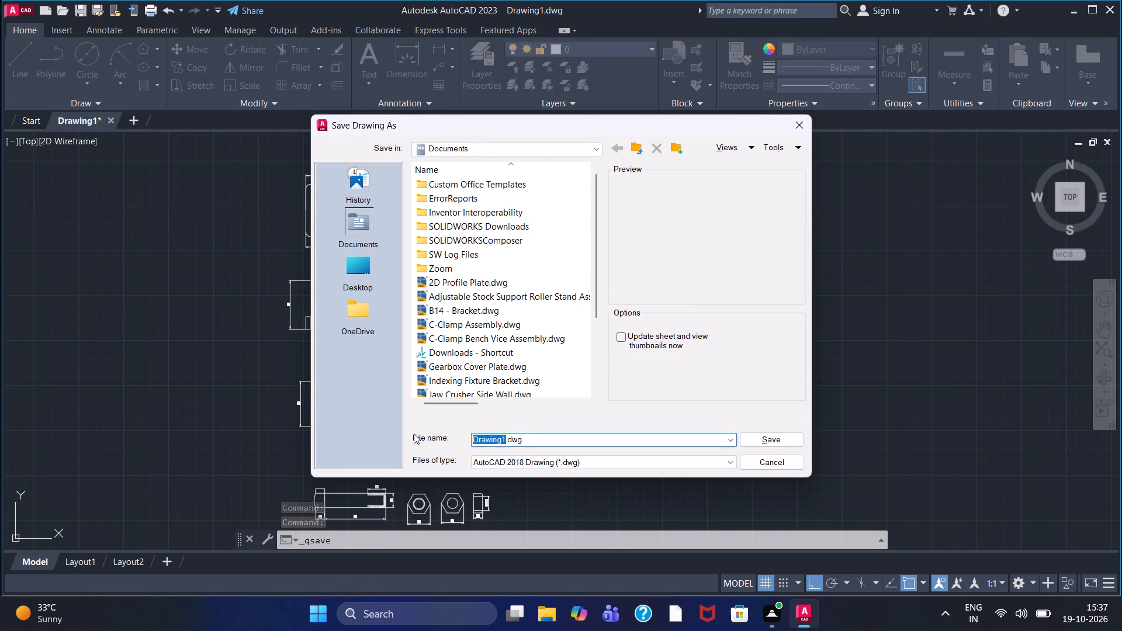
key(BackSpace)
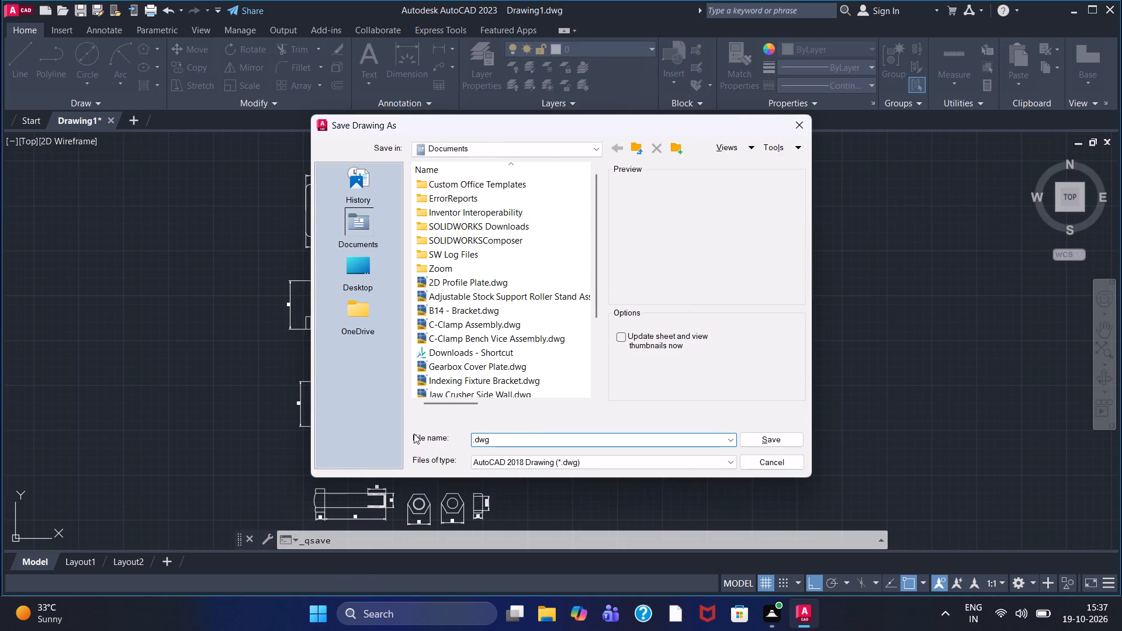
key(ctrl+v)
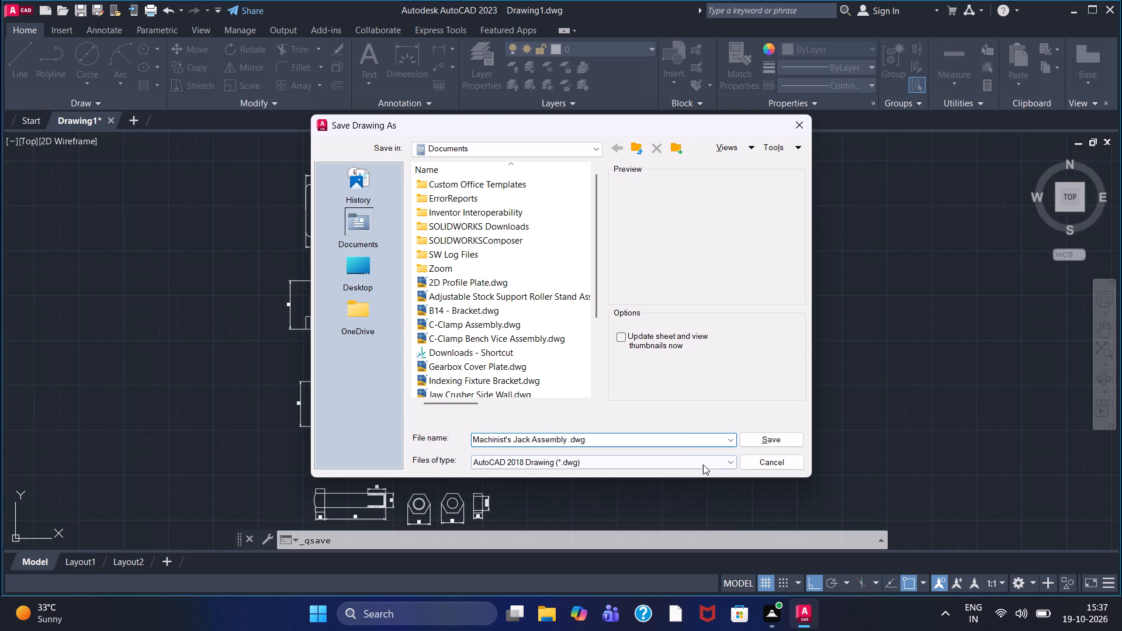
click(768, 442)
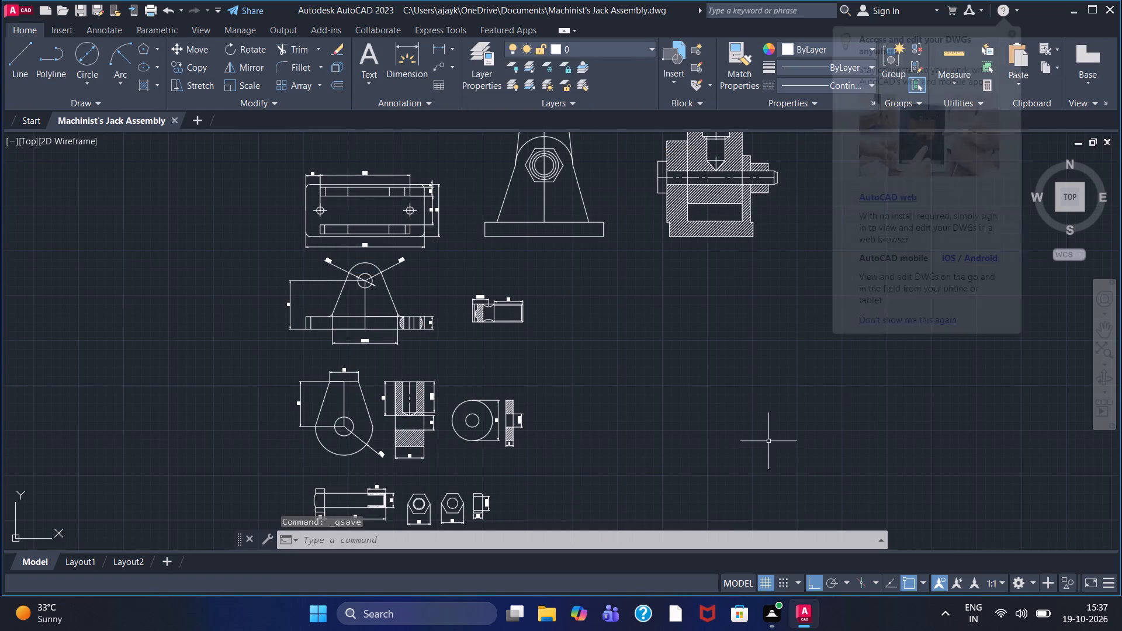